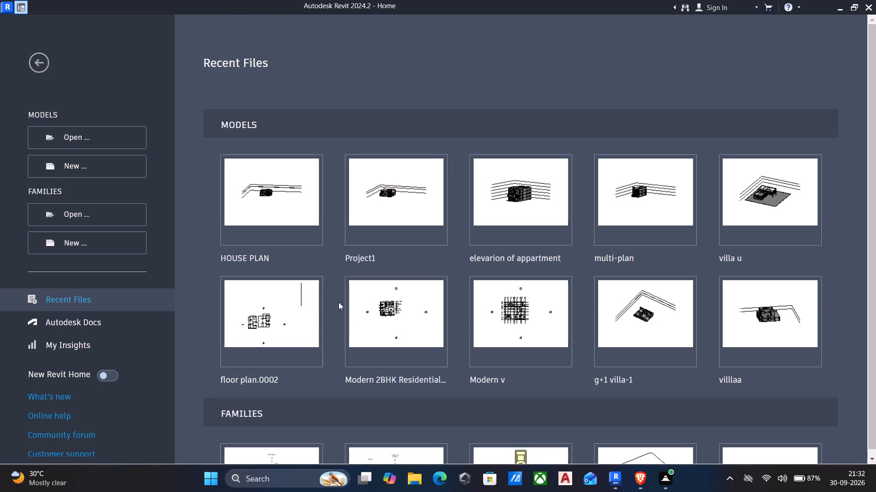
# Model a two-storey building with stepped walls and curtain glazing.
# Create a new project from the default template.
pyautogui.click(54, 169)
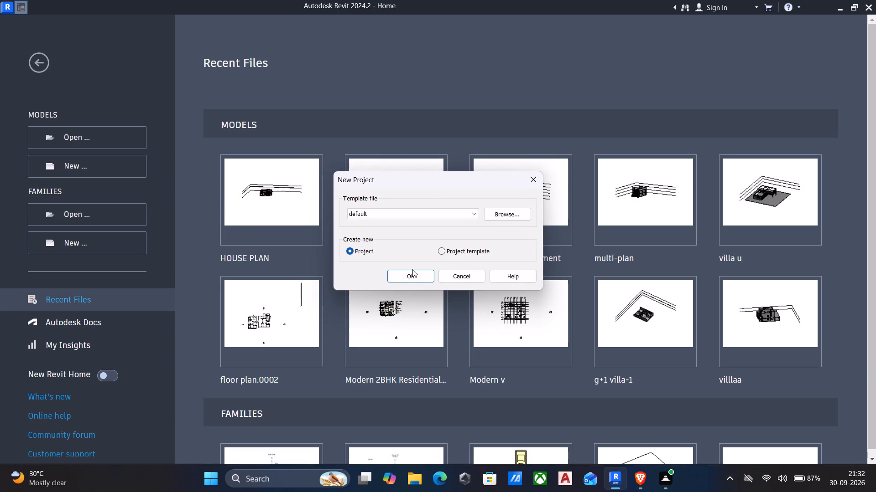
pyautogui.click(406, 276)
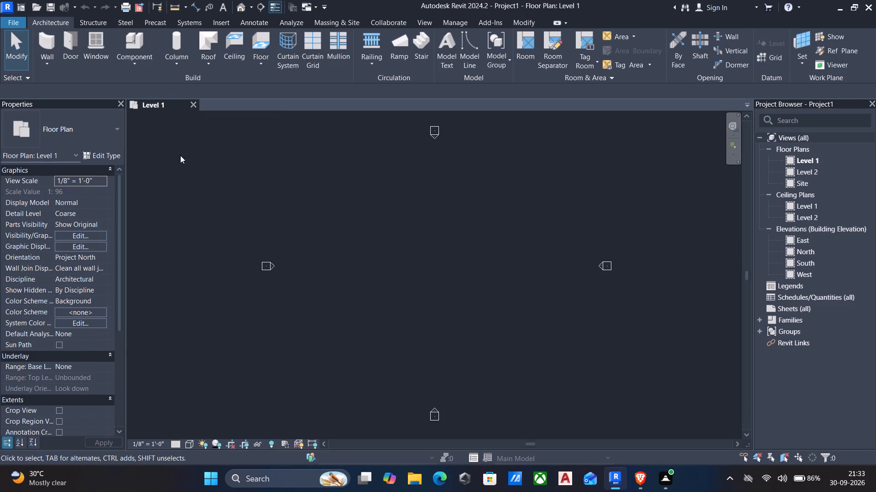
# Set the project's length units to feet and fractional inches, rounded to the nearest 1/4".
pyautogui.scroll(2, 411, 241)
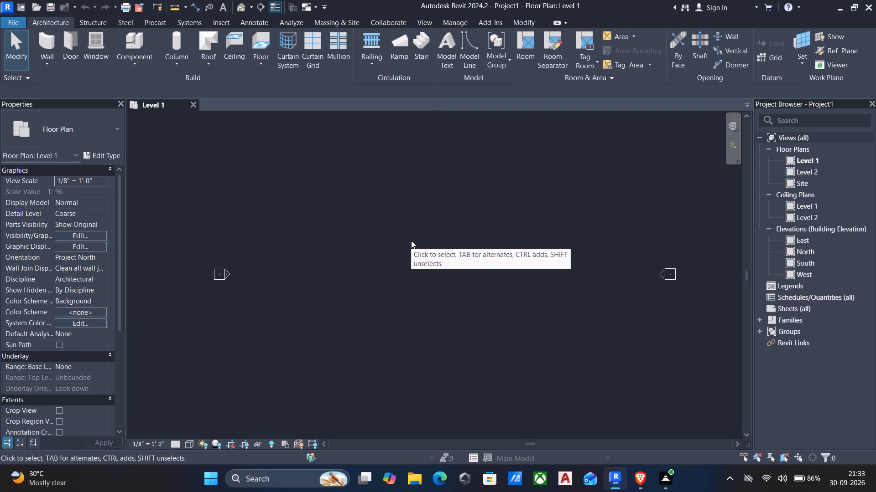
pyautogui.write('un')
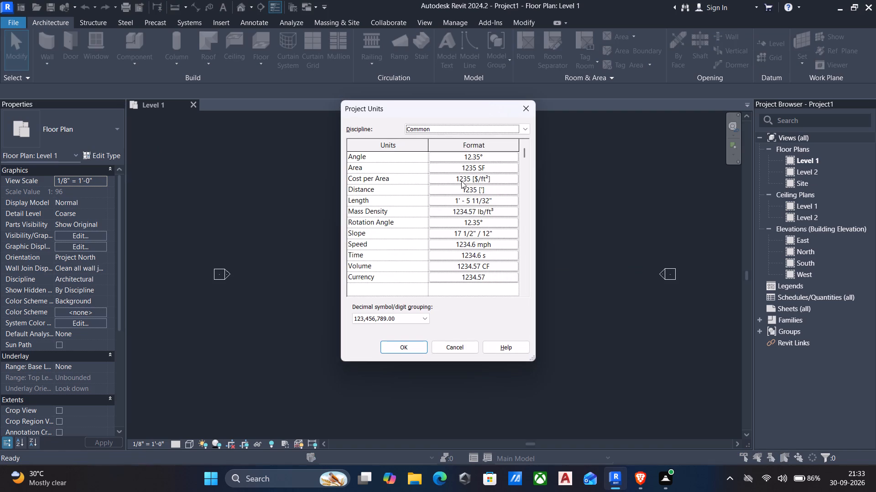
pyautogui.click(489, 200)
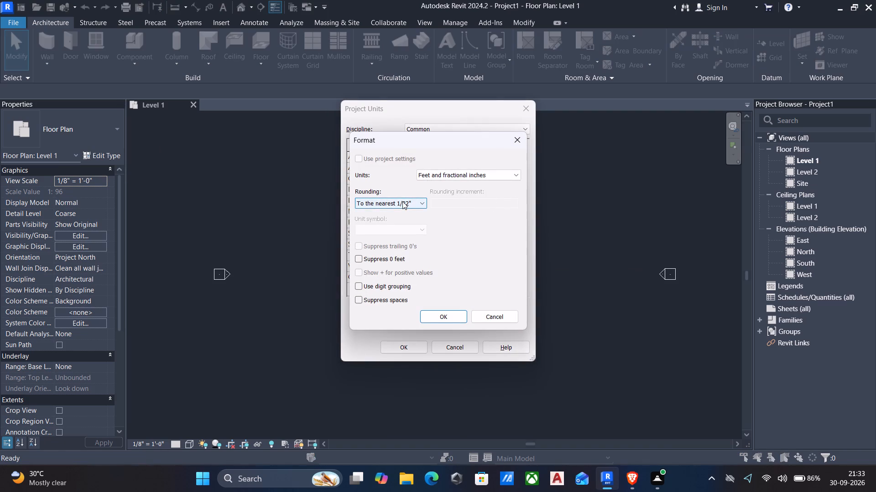
pyautogui.click(402, 201)
pyautogui.click(401, 243)
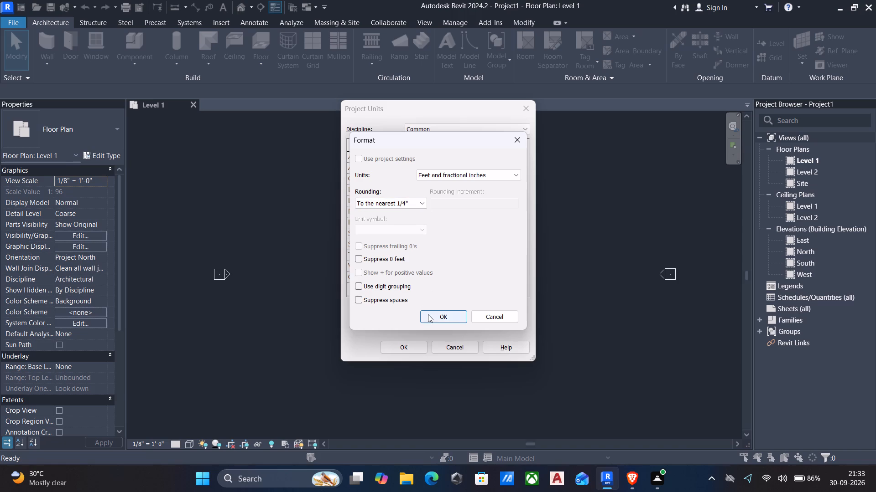
pyautogui.click(428, 314)
pyautogui.click(417, 347)
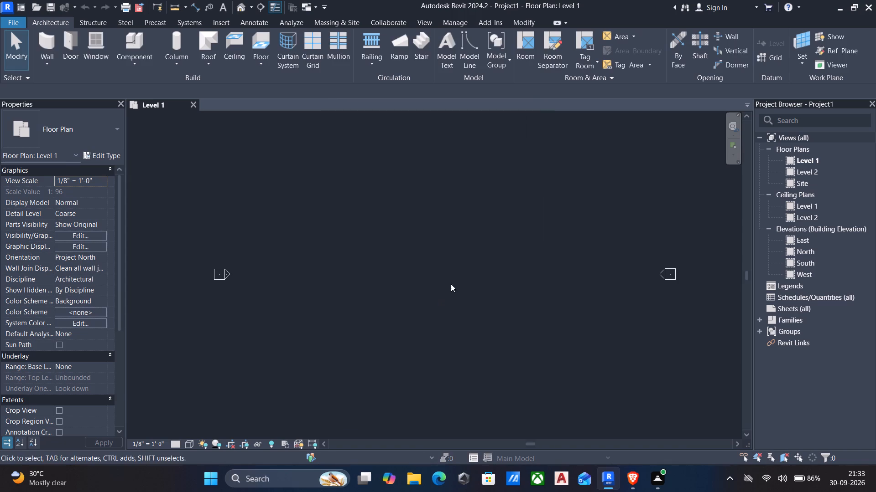
# Start the Wall command and duplicate the Generic - 8" basic wall type under the name 9" wall.
pyautogui.moveTo(461, 254); pyautogui.dragTo(408, 264, button='middle')
pyautogui.scroll(2, 408, 264)
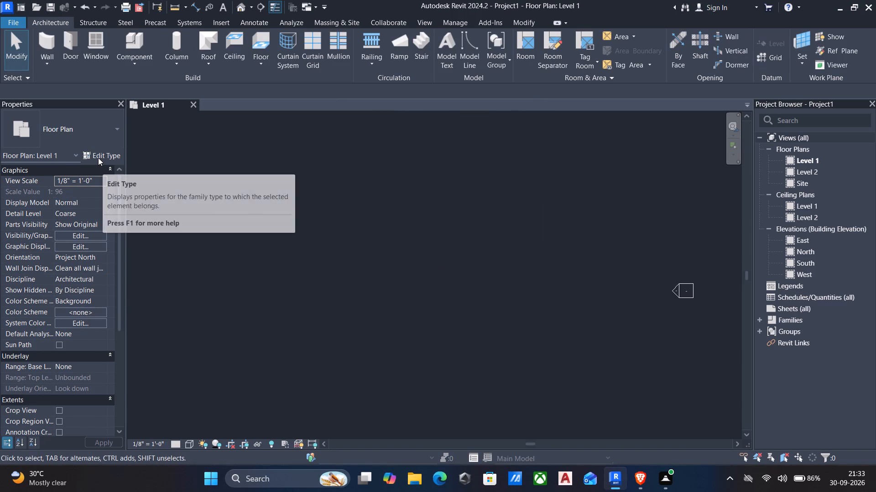
pyautogui.write('wa')
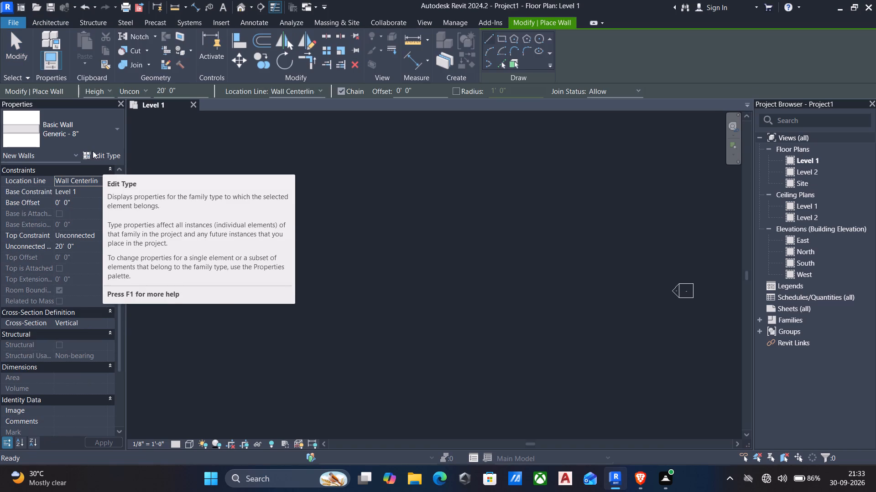
pyautogui.click(92, 151)
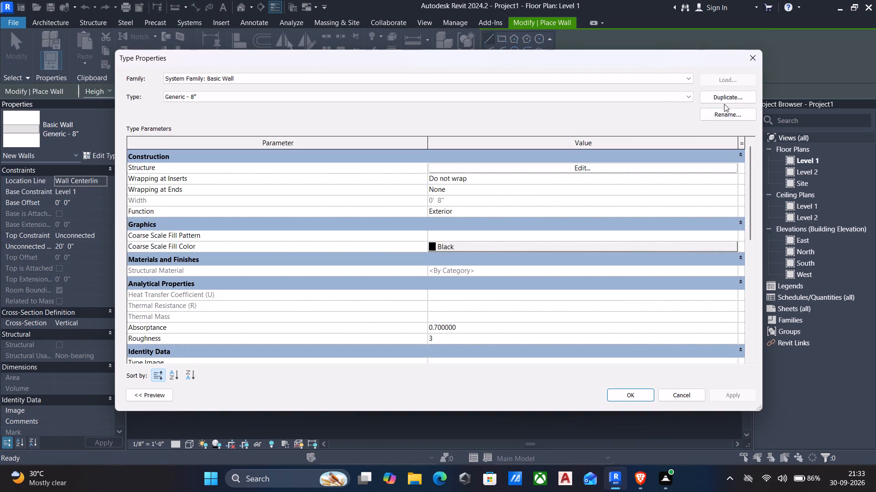
pyautogui.click(721, 97)
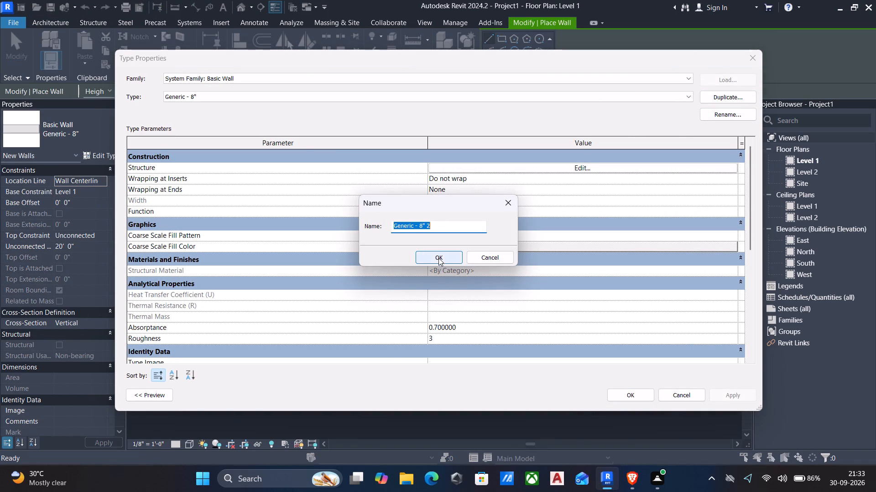
pyautogui.press('BackSpace')
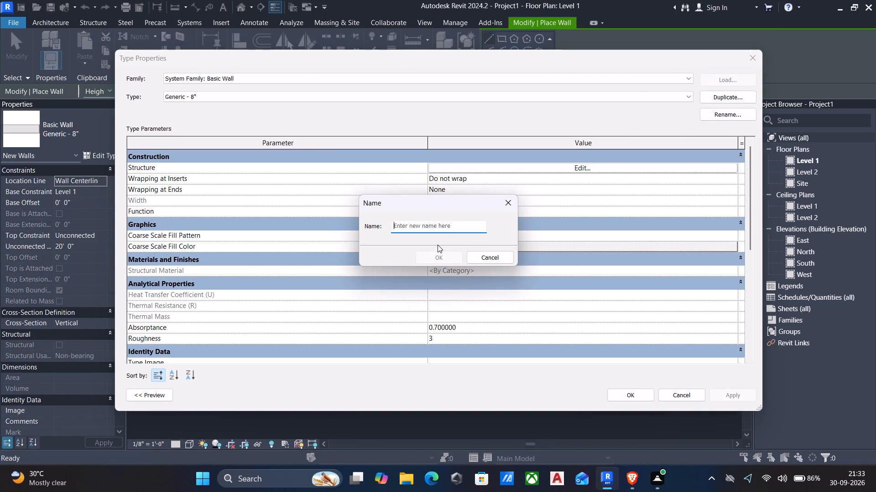
pyautogui.press('9')
pyautogui.write('" wall')
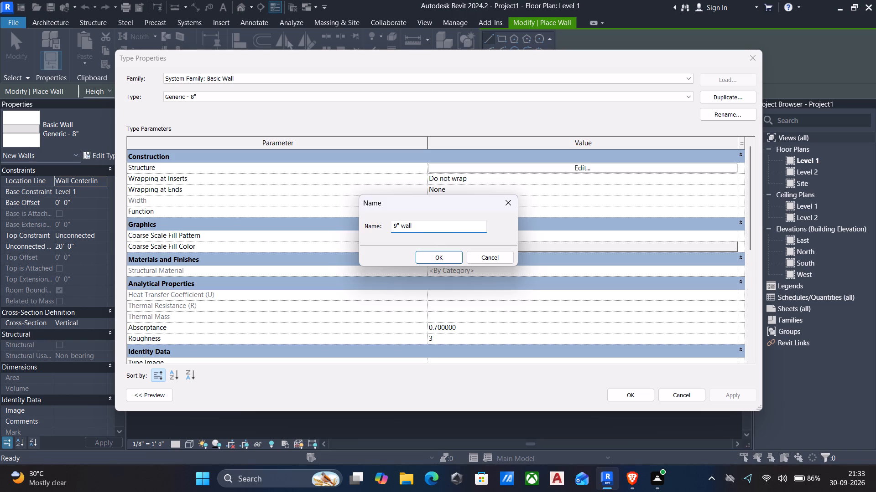
pyautogui.press('space')
pyautogui.press('Return')
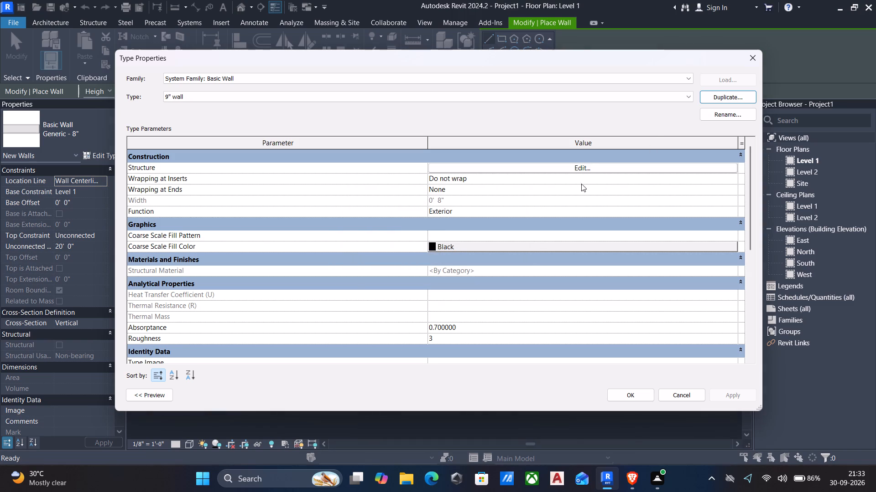
# Set the structure layer thickness of the 9" wall type to 9".
pyautogui.click(579, 169)
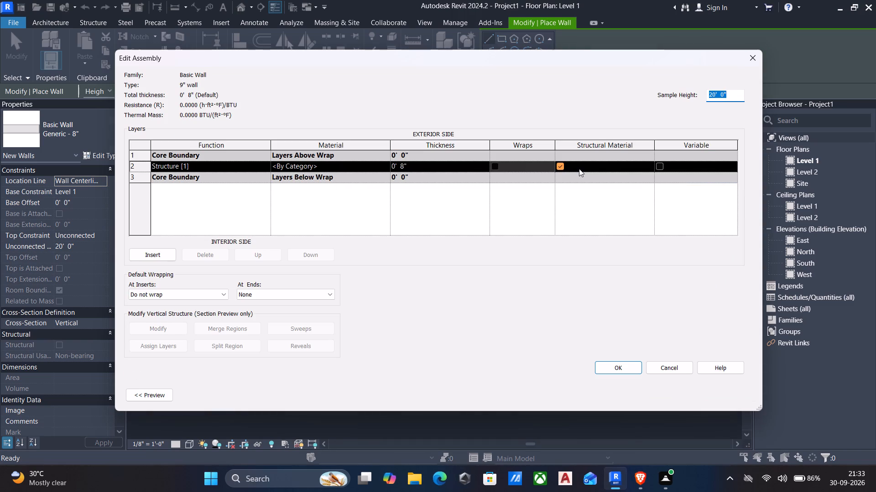
pyautogui.click(464, 168)
pyautogui.write('9"')
pyautogui.press('Return')
pyautogui.click(633, 369)
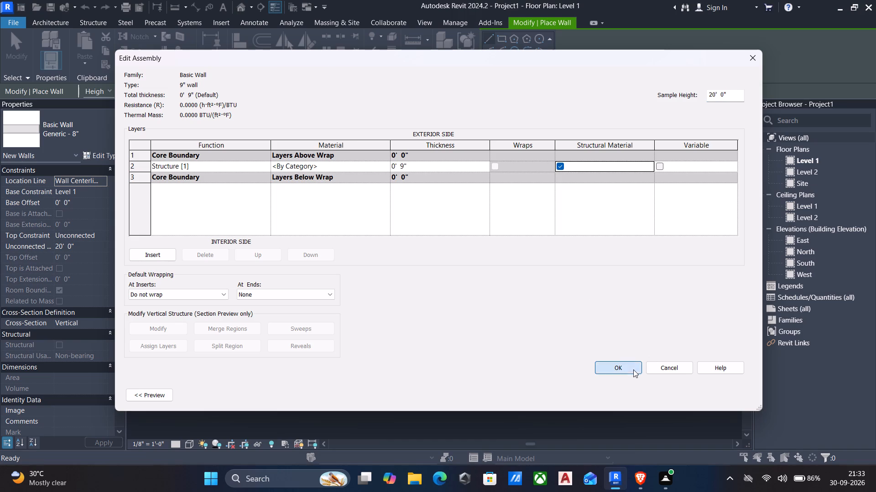
pyautogui.click(720, 395)
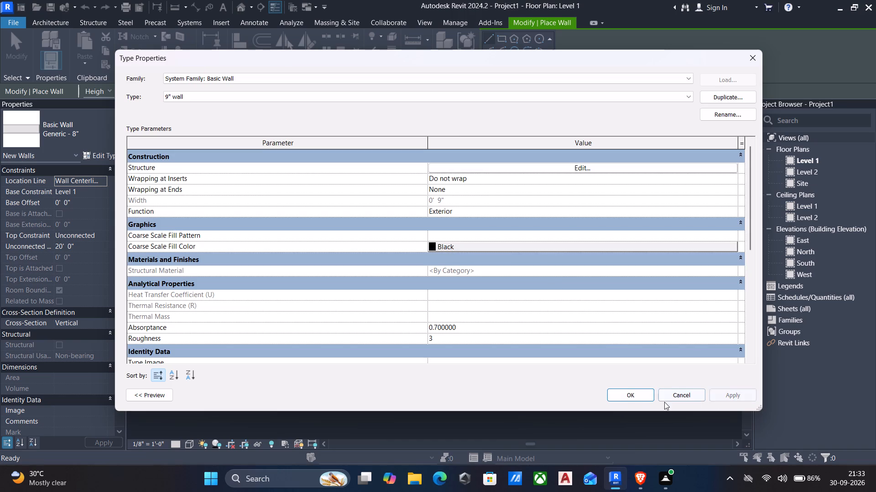
pyautogui.click(622, 393)
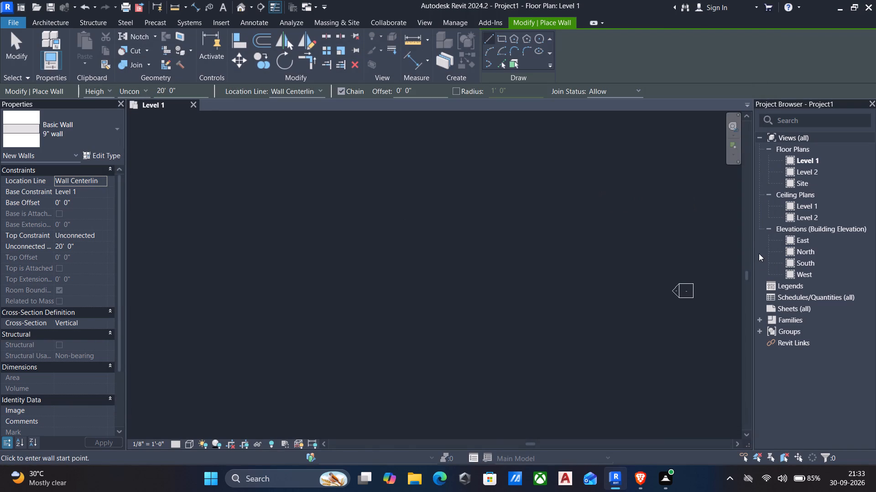
# In the North elevation, draw a level along the full length of Level 2, offset 6" above it.
pyautogui.click(793, 261)
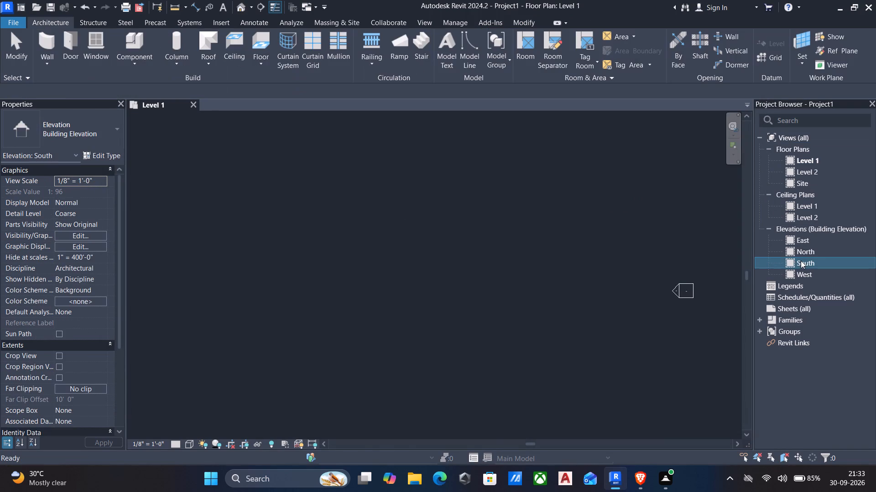
pyautogui.doubleClick(803, 252)
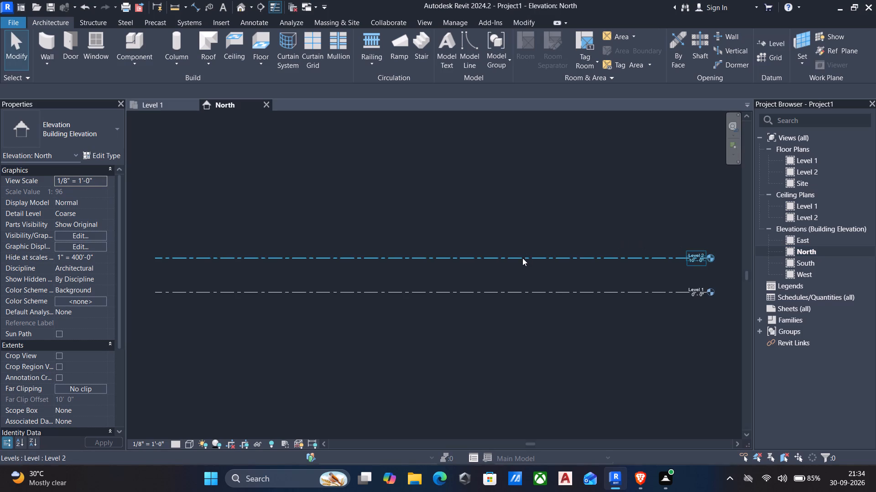
pyautogui.press('l')
pyautogui.press('l')
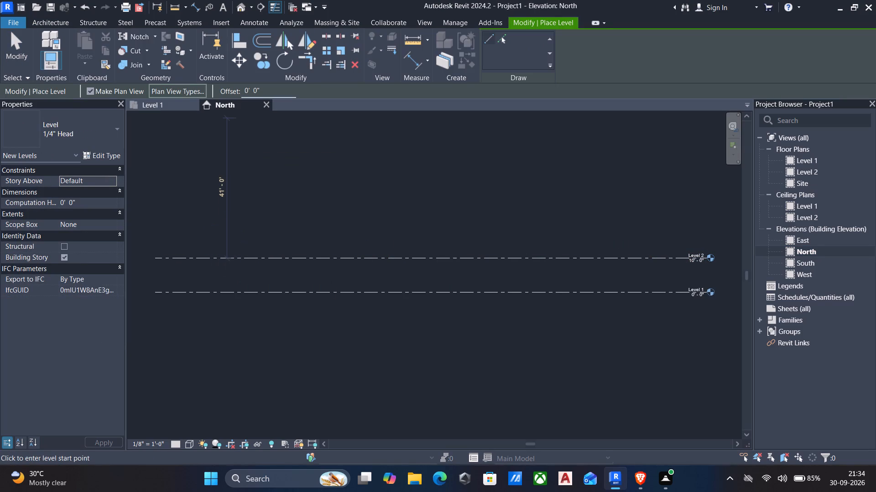
pyautogui.moveTo(268, 91); pyautogui.dragTo(143, 88)
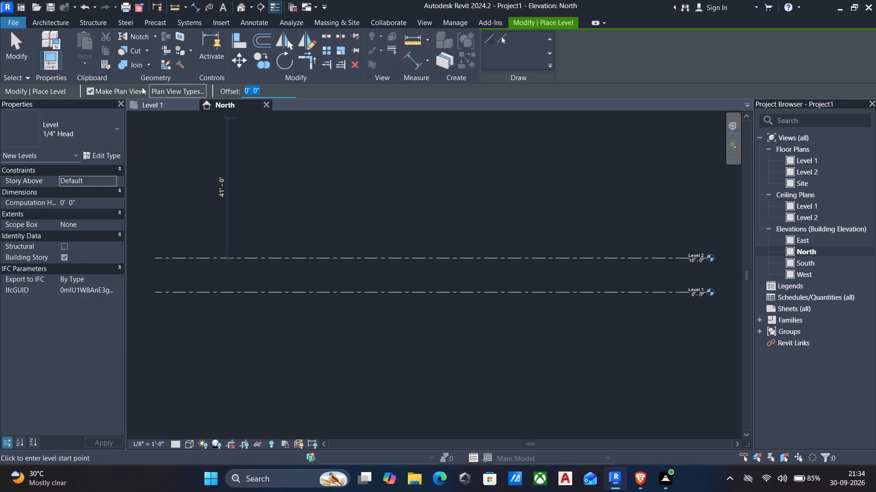
pyautogui.write('6"')
pyautogui.press('Return')
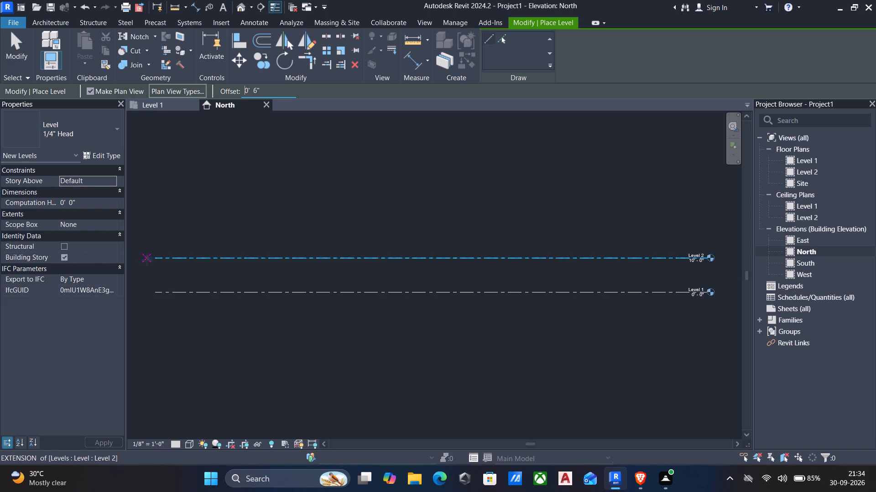
pyautogui.click(152, 256)
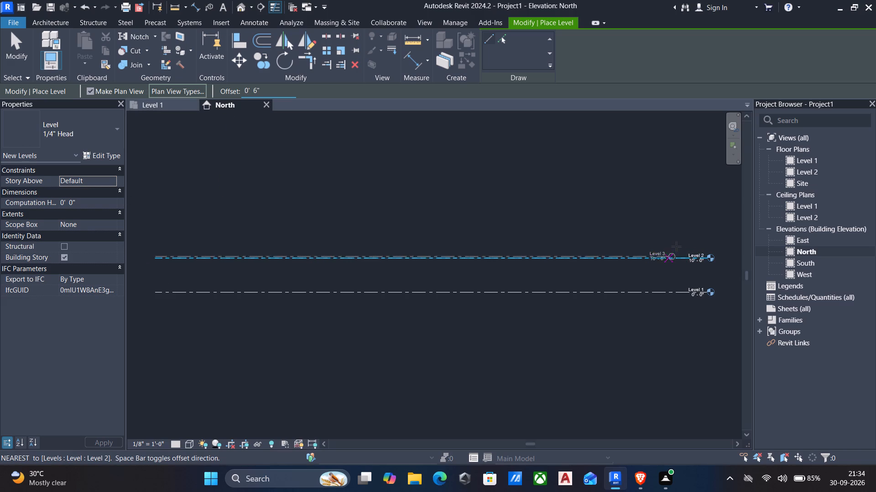
pyautogui.scroll(4, 705, 251)
pyautogui.click(705, 251)
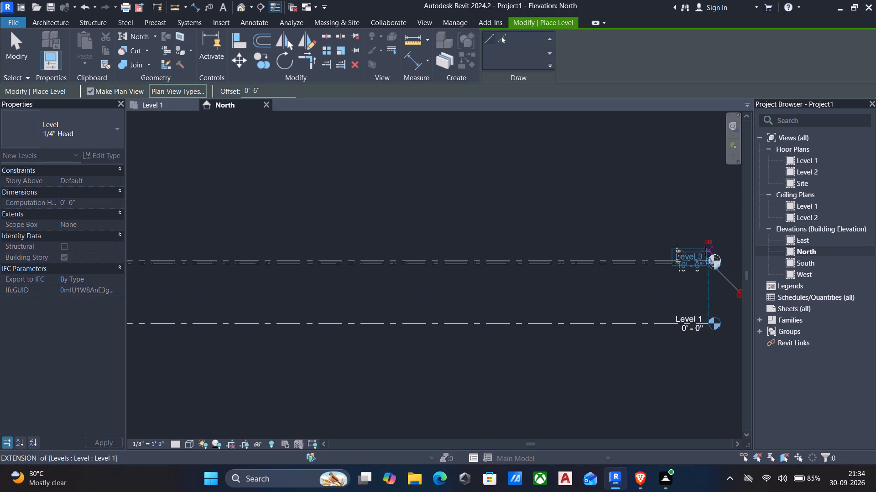
pyautogui.press('Escape')
# Draw another full-length level offset 10' above Level 3, at elevation 20'-6", and finish placing levels.
pyautogui.scroll(-4, 705, 251)
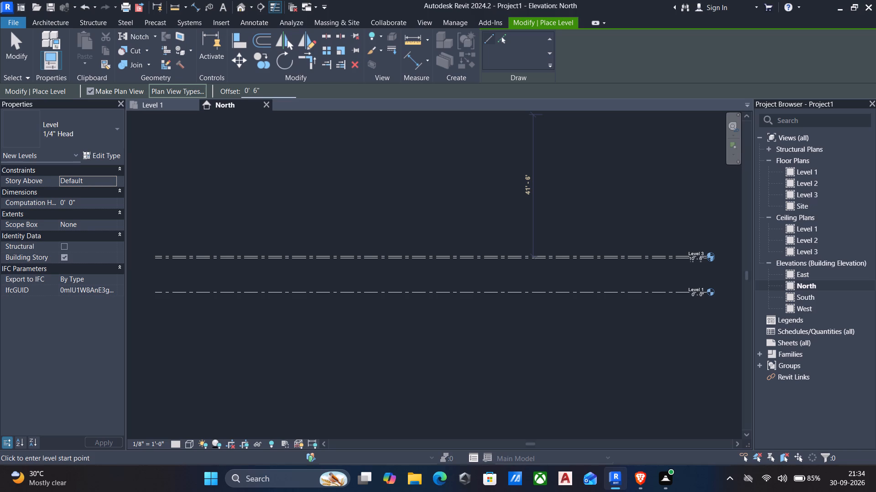
pyautogui.moveTo(271, 89); pyautogui.dragTo(0, 58)
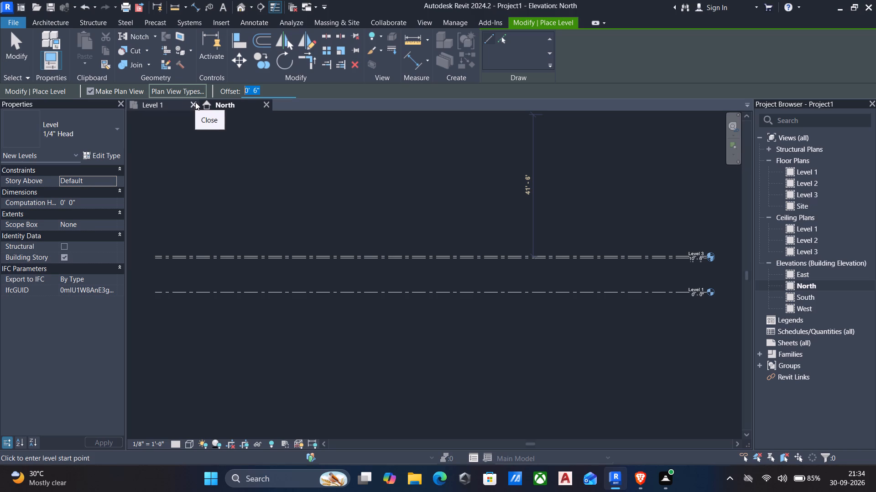
pyautogui.write('10')
pyautogui.press("'")
pyautogui.press('Return')
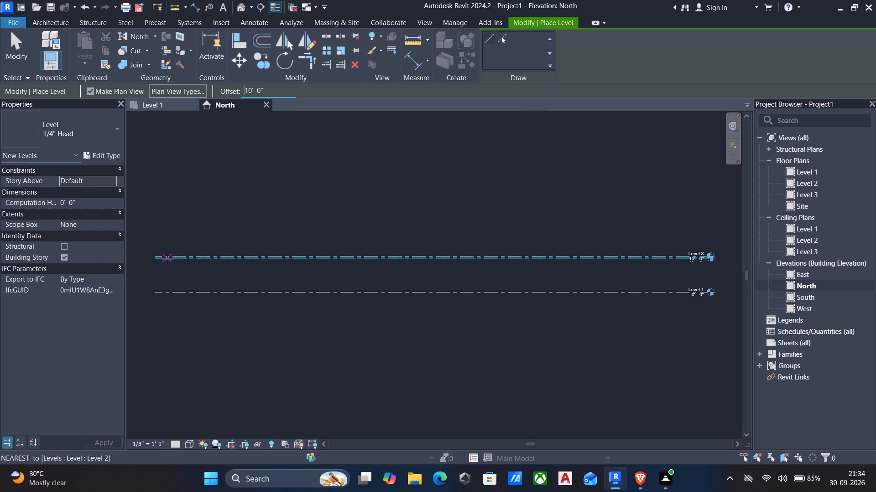
pyautogui.scroll(5, 167, 259)
pyautogui.click(142, 249)
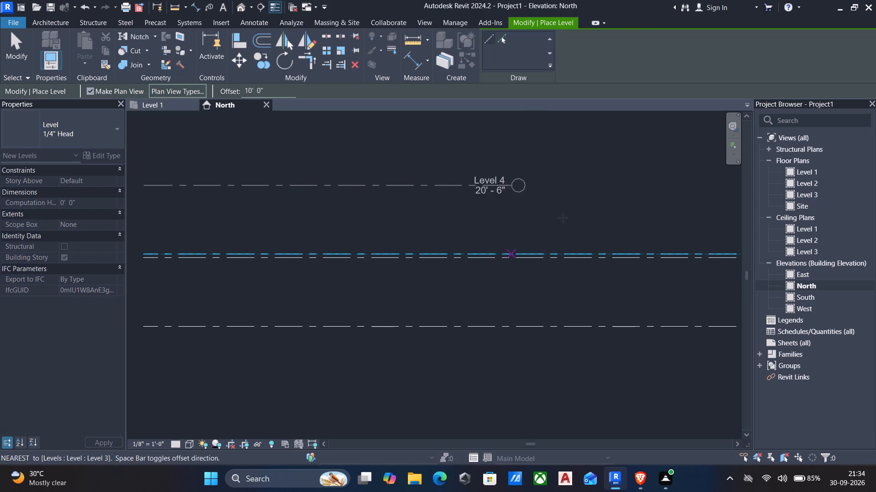
pyautogui.moveTo(564, 218); pyautogui.dragTo(524, 223, button='middle')
pyautogui.scroll(1, 550, 221)
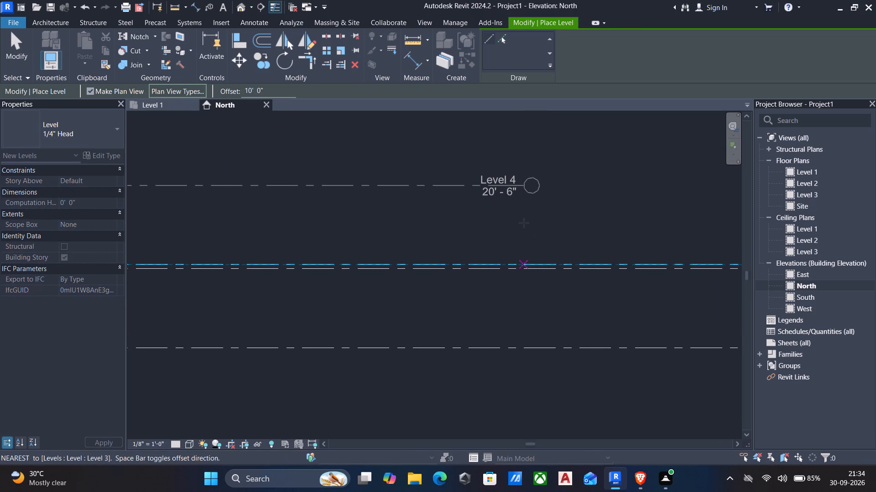
pyautogui.scroll(-3, 610, 220)
pyautogui.moveTo(610, 220); pyautogui.dragTo(610, 220, button='middle')
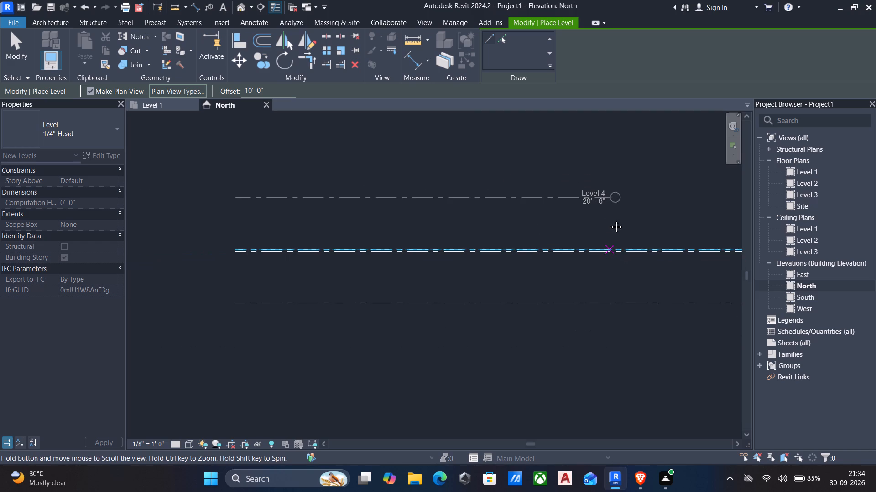
pyautogui.moveTo(610, 220); pyautogui.dragTo(505, 222, button='middle')
pyautogui.scroll(-3, 527, 215)
pyautogui.moveTo(544, 217); pyautogui.dragTo(462, 221, button='middle')
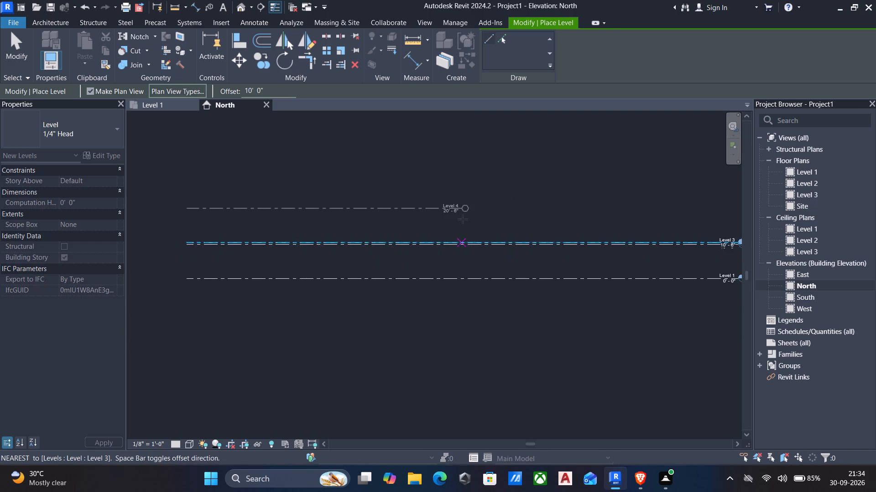
pyautogui.scroll(-3, 470, 213)
pyautogui.moveTo(495, 209); pyautogui.dragTo(438, 223, button='middle')
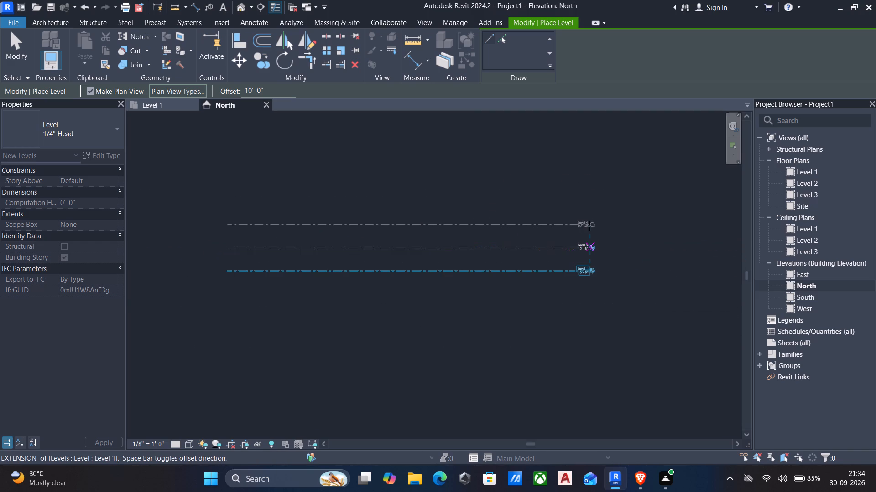
pyautogui.click(589, 225)
pyautogui.press('Escape')
pyautogui.press('Escape')
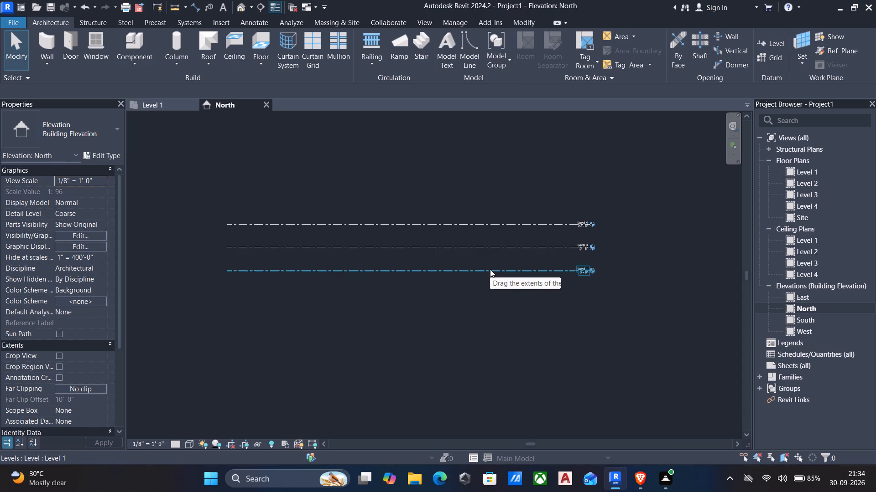
# Move Level 1 down so that its distance to the level above is 12'.
pyautogui.click(490, 269)
pyautogui.click(291, 259)
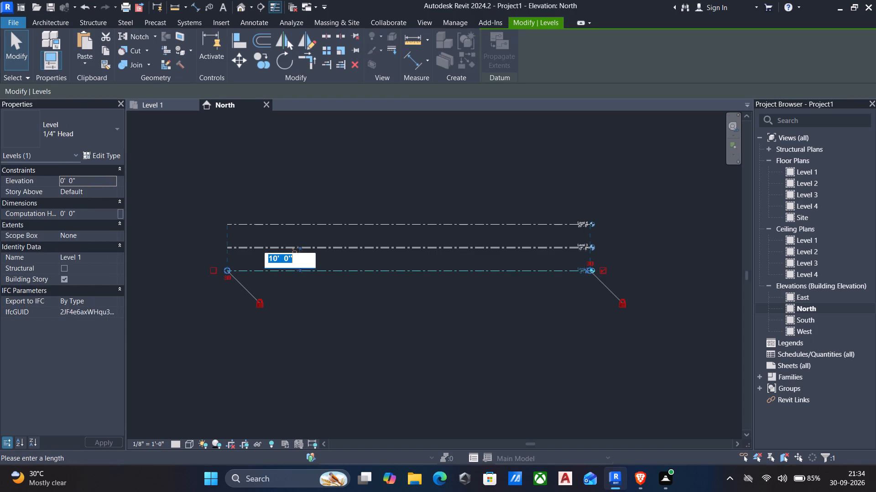
pyautogui.write("12'")
pyautogui.press('Return')
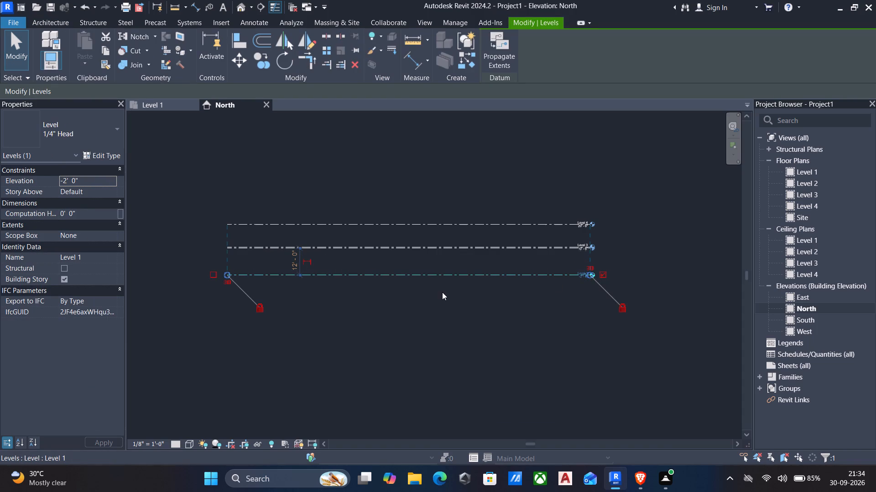
pyautogui.press('Escape')
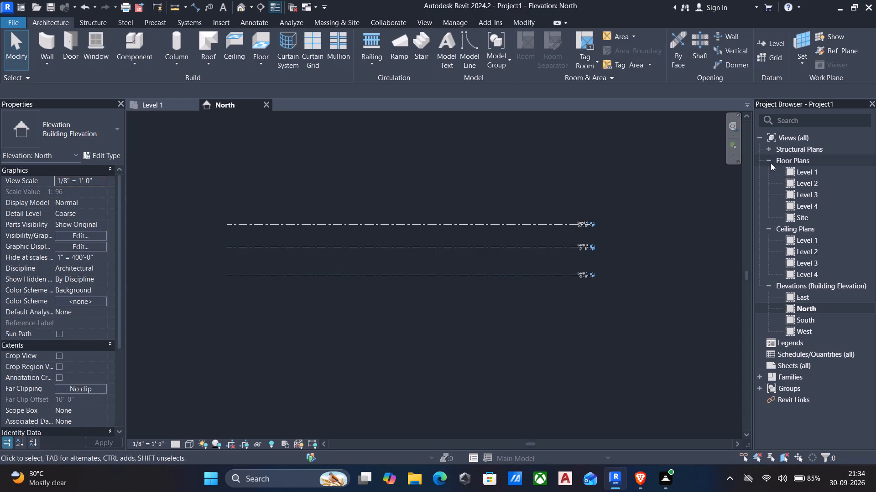
# In the Level 1 floor plan, start a 9" wall with its location line at Finish Face: Exterior and its height up to Level 2.
pyautogui.doubleClick(808, 173)
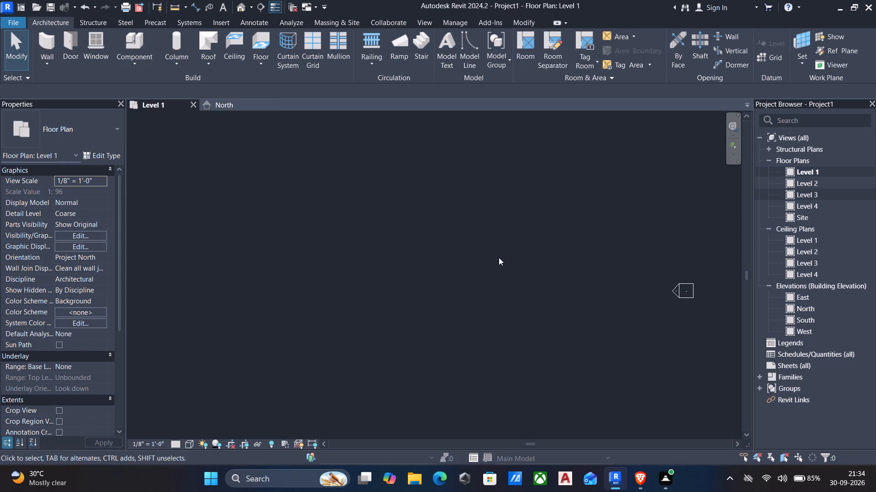
pyautogui.moveTo(499, 257); pyautogui.dragTo(524, 253, button='middle')
pyautogui.scroll(-4, 503, 259)
pyautogui.middleClick(458, 270)
pyautogui.scroll(2, 458, 269)
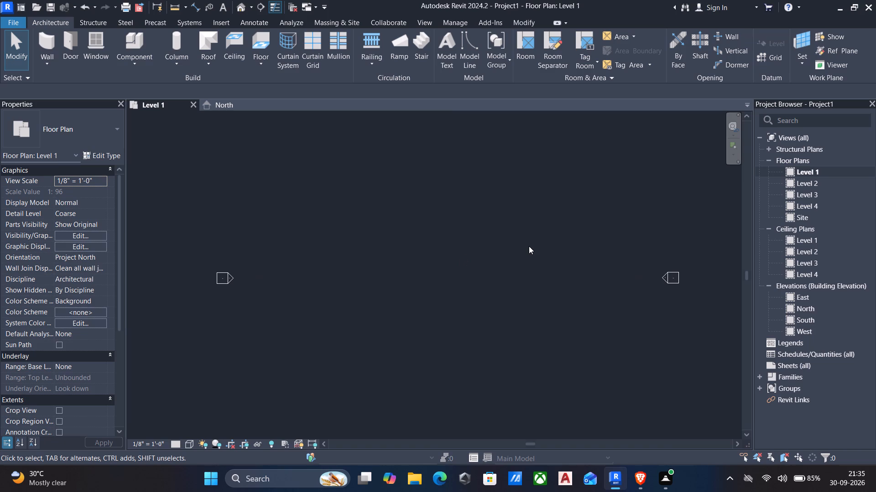
pyautogui.write('wa')
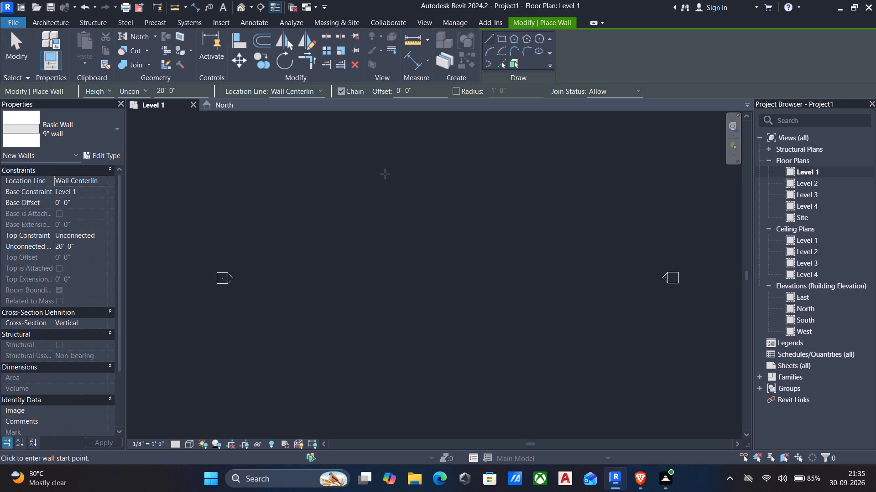
pyautogui.click(320, 91)
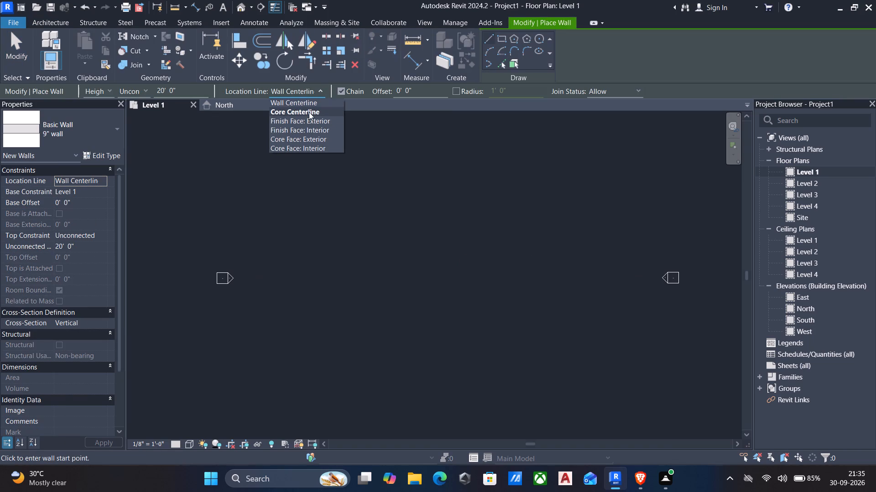
pyautogui.click(308, 123)
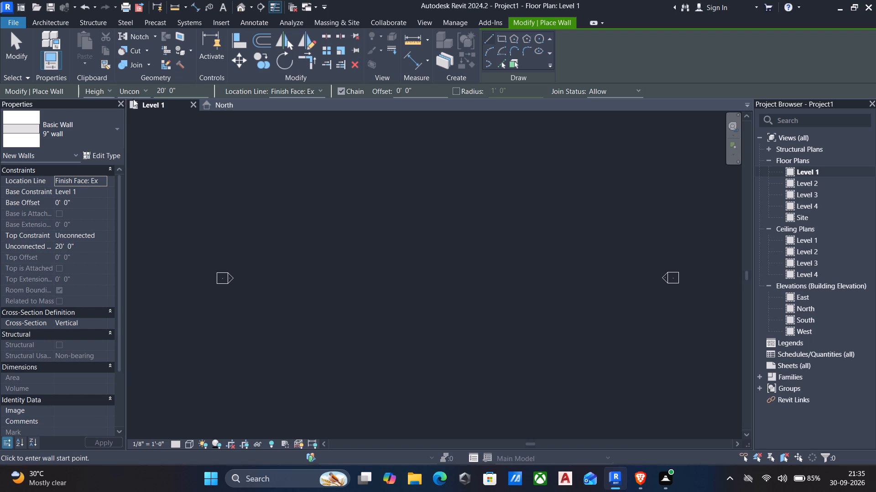
pyautogui.click(140, 94)
pyautogui.scroll(1, 140, 107)
pyautogui.click(139, 108)
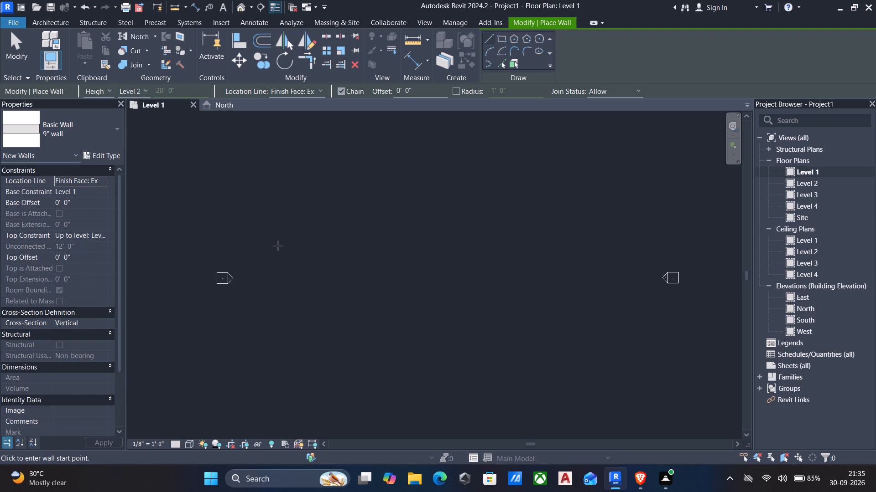
# Draw a chain of exterior walls running 17' south, 4' west, 12' south and 13' east.
pyautogui.click(365, 176)
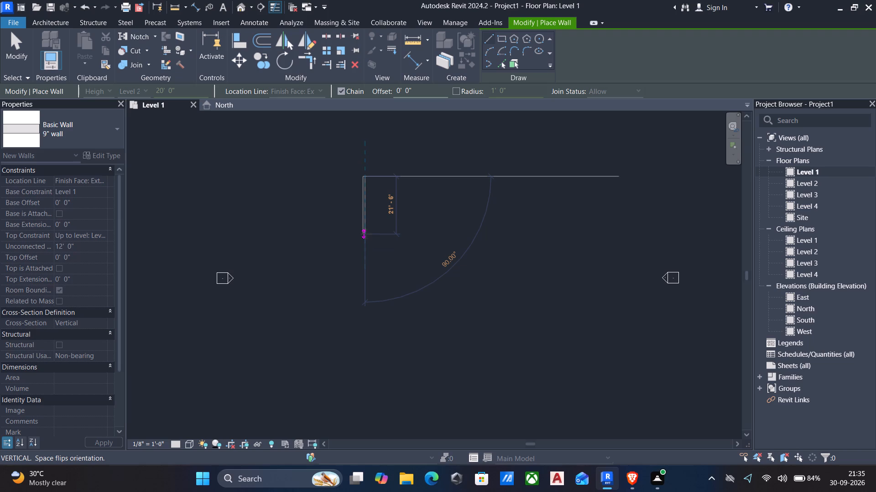
pyautogui.write("17'")
pyautogui.press('Return')
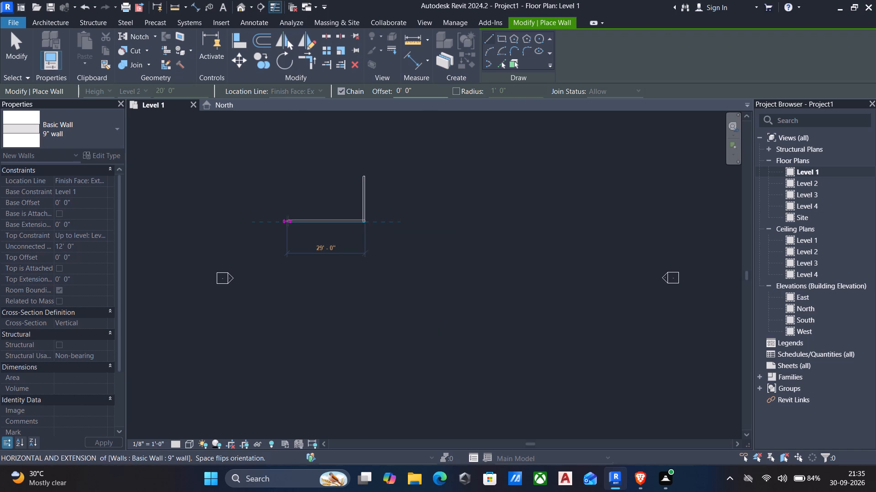
pyautogui.write("4'")
pyautogui.press('Return')
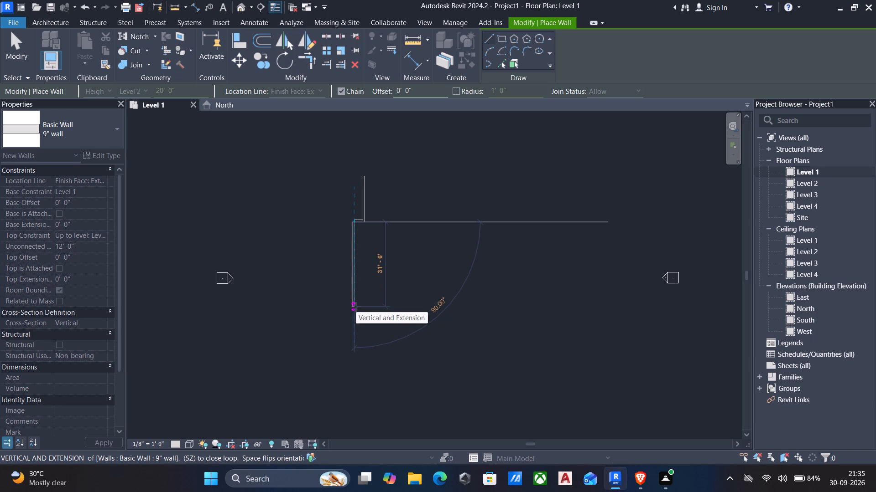
pyautogui.press('1')
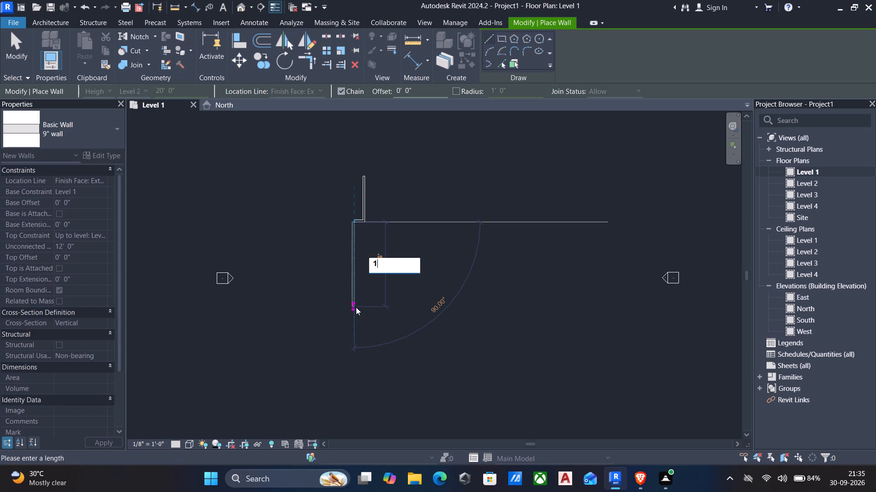
pyautogui.write("2'")
pyautogui.press('Return')
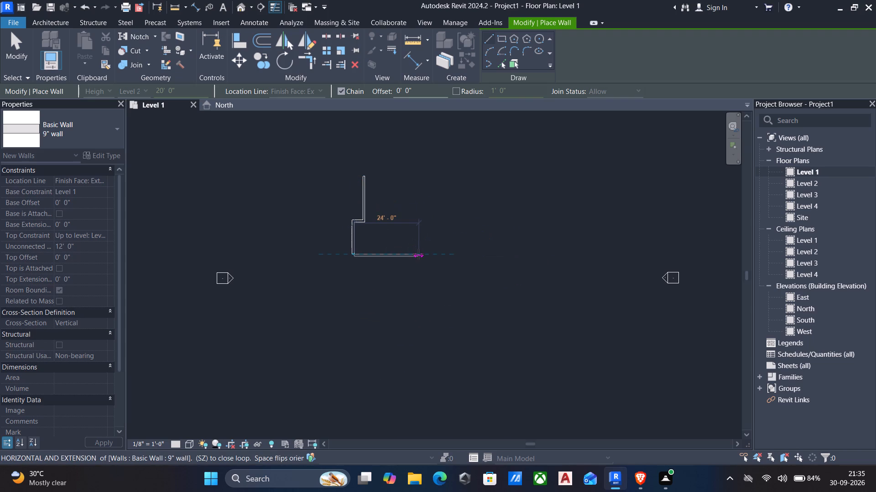
pyautogui.write("13'")
pyautogui.press('Return')
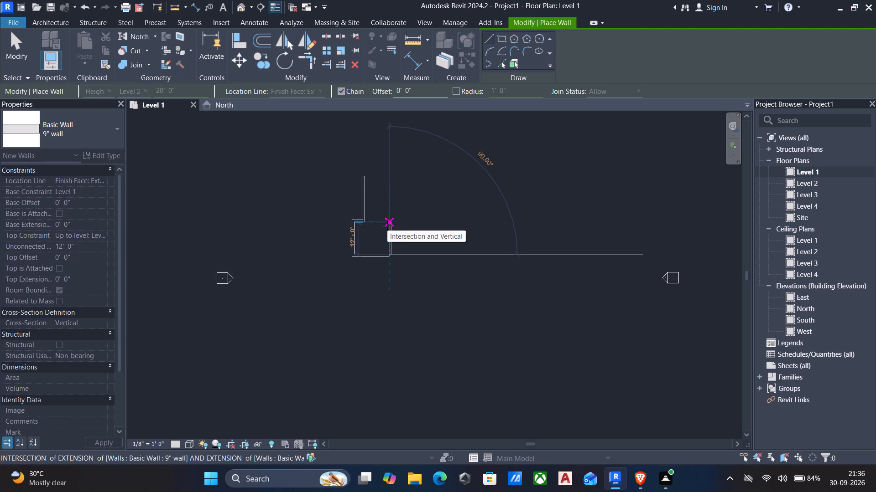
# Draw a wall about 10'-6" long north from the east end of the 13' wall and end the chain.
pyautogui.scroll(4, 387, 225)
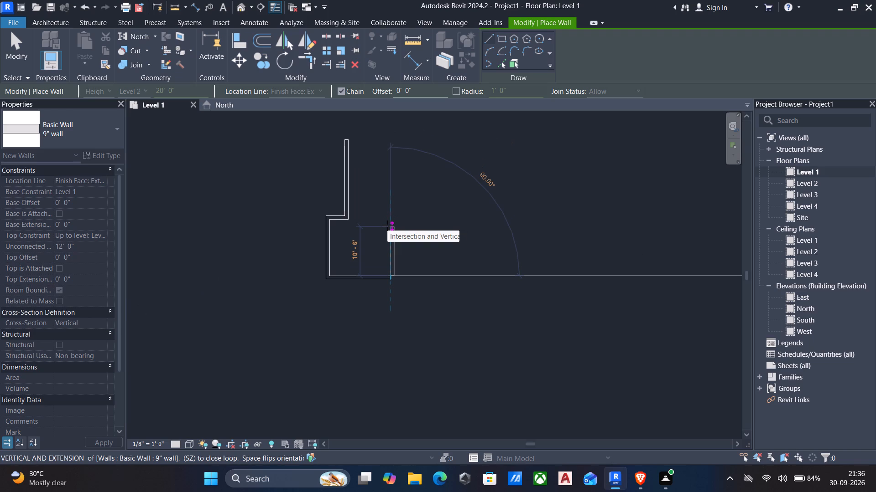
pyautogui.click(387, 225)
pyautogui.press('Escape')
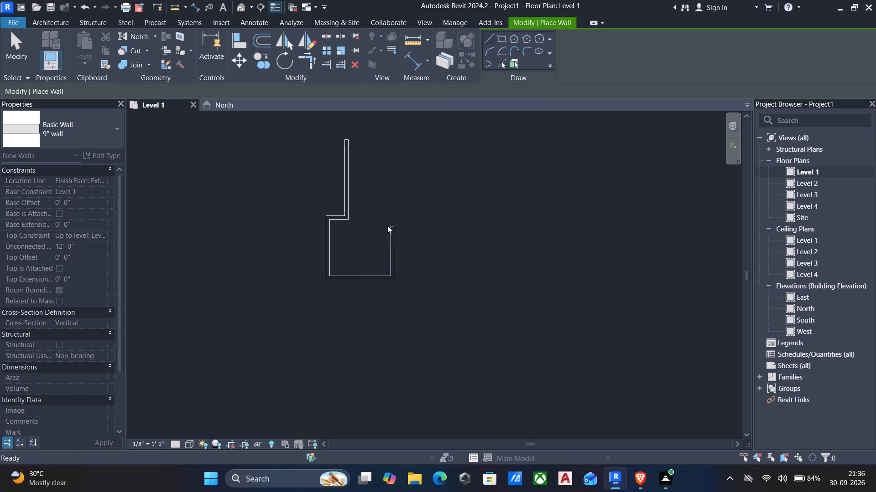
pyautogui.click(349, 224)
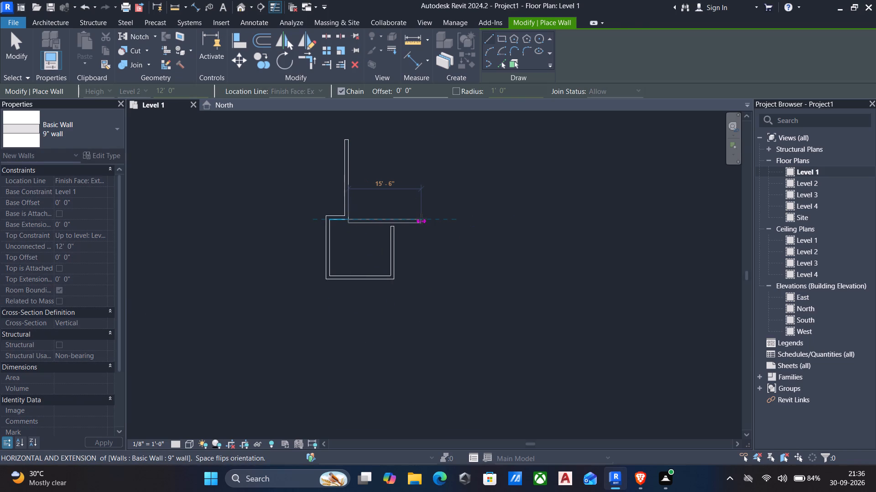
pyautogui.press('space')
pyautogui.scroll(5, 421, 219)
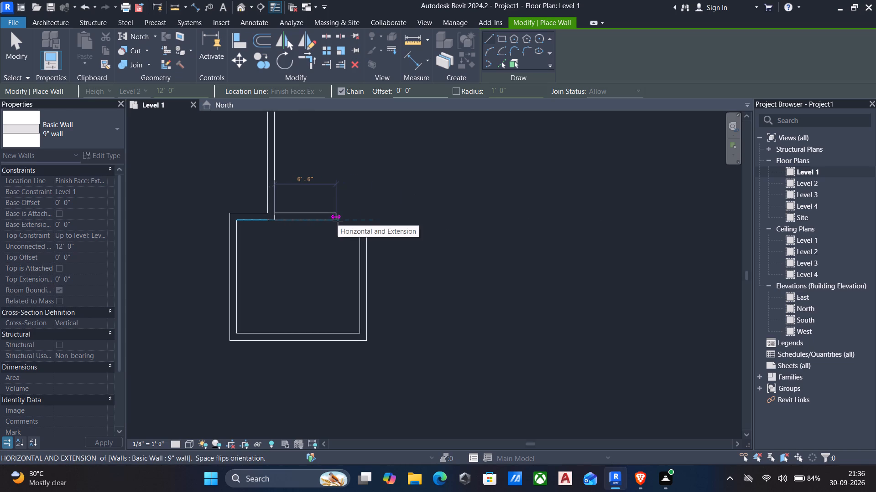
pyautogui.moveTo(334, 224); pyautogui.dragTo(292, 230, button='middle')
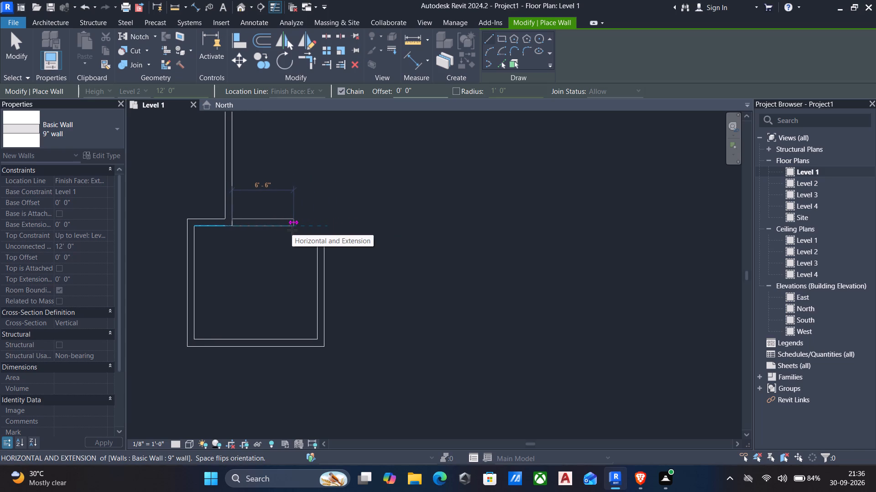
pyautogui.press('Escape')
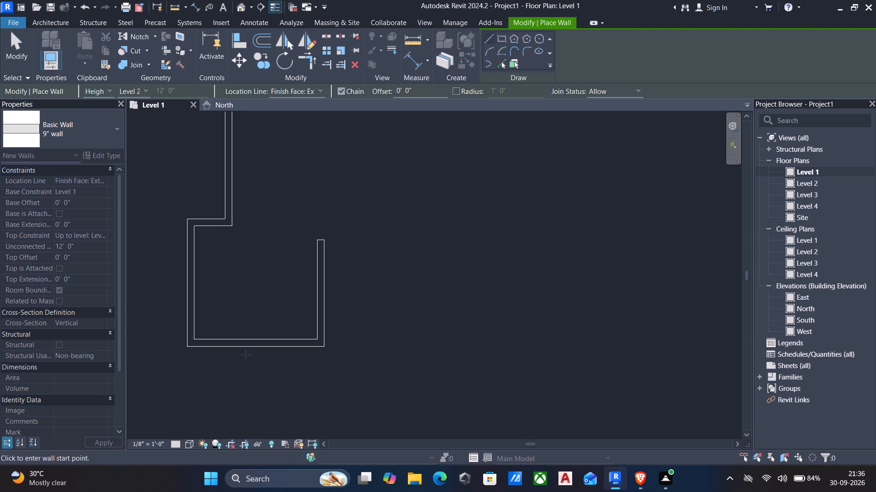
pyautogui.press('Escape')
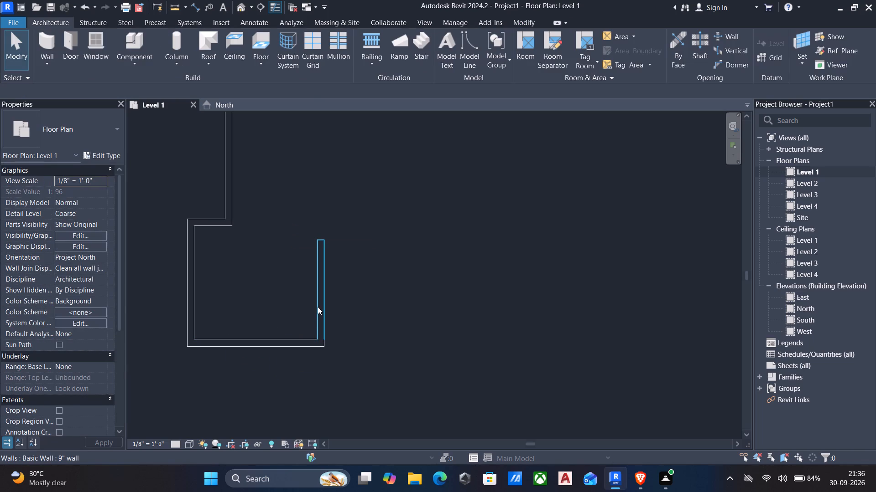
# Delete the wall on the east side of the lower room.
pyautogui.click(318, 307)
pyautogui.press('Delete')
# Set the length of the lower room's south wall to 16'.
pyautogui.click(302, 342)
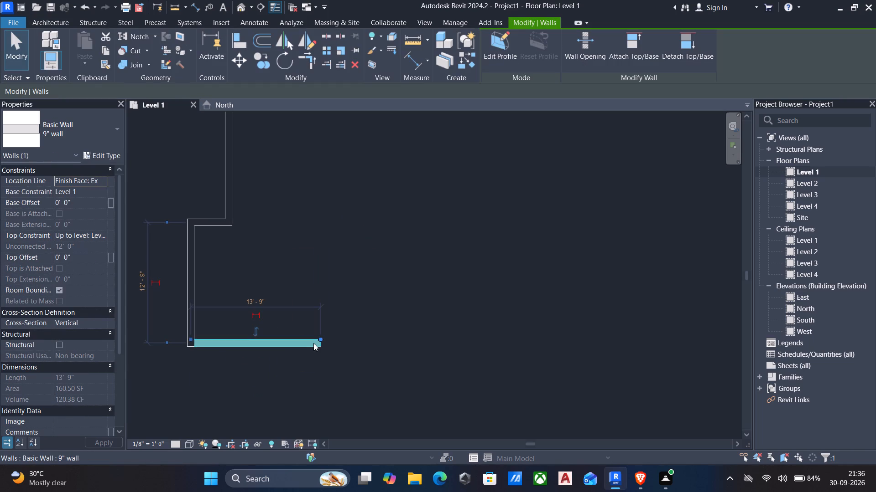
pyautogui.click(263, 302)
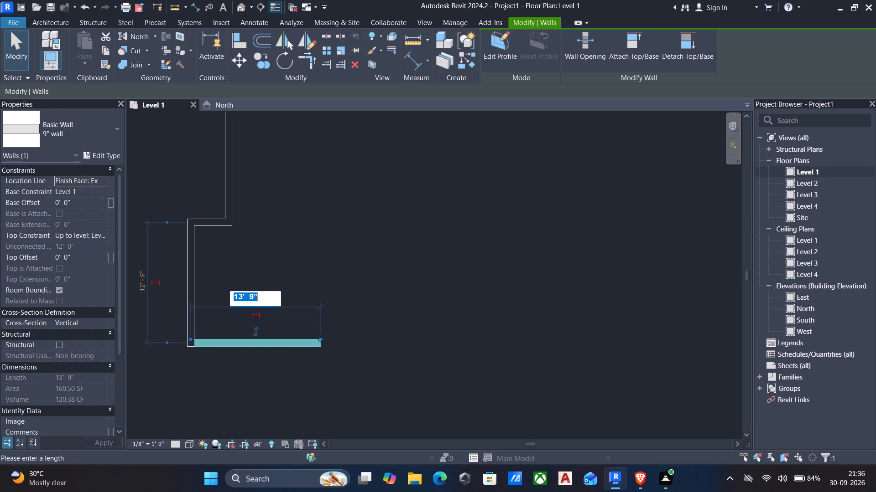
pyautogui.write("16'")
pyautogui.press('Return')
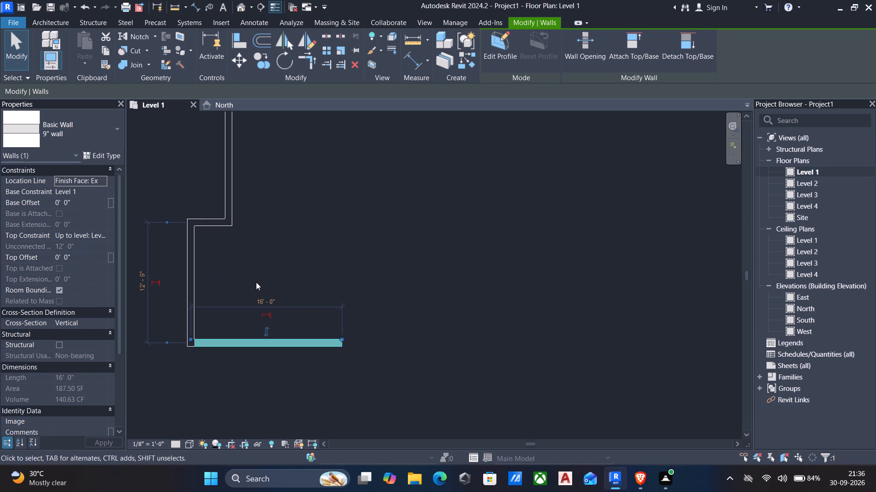
# Set the length of the lower room's south wall to 17'.
pyautogui.click(269, 300)
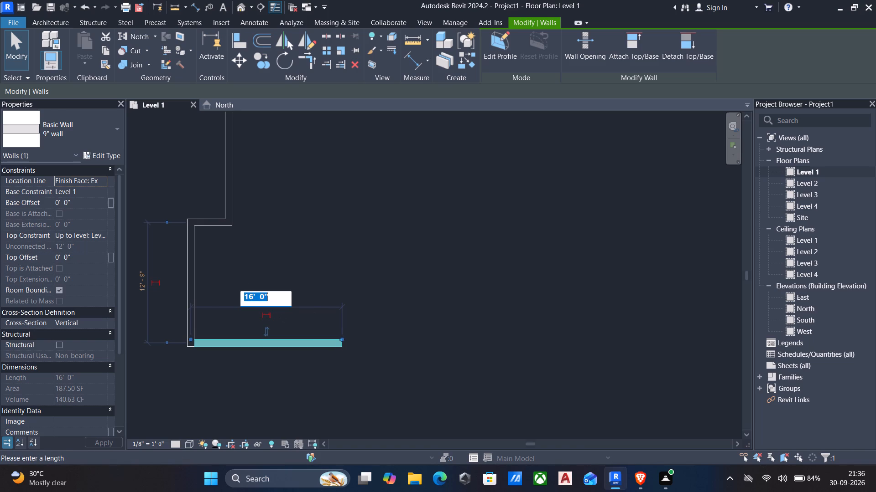
pyautogui.write('17')
pyautogui.press("'")
pyautogui.press('Return')
pyautogui.press('Escape')
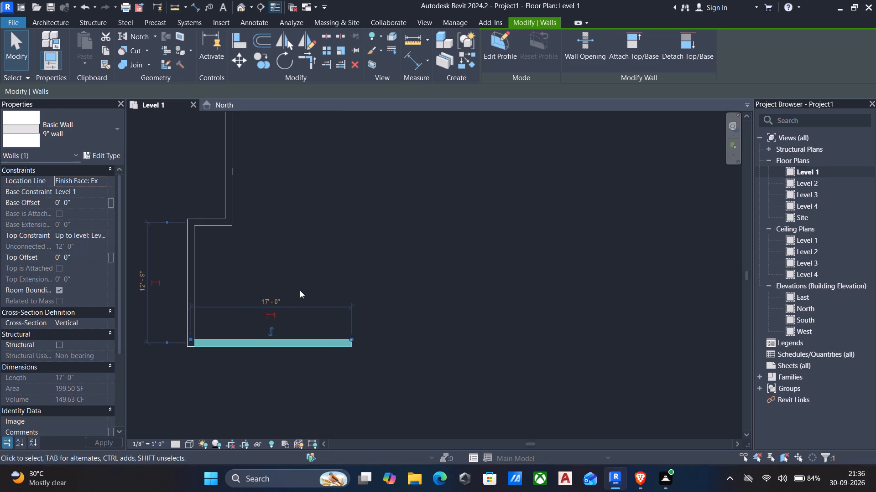
# Create a similar wall from the south wall's east end, about 12'-9" north to line up with the short north wall's inner face.
pyautogui.click(349, 344)
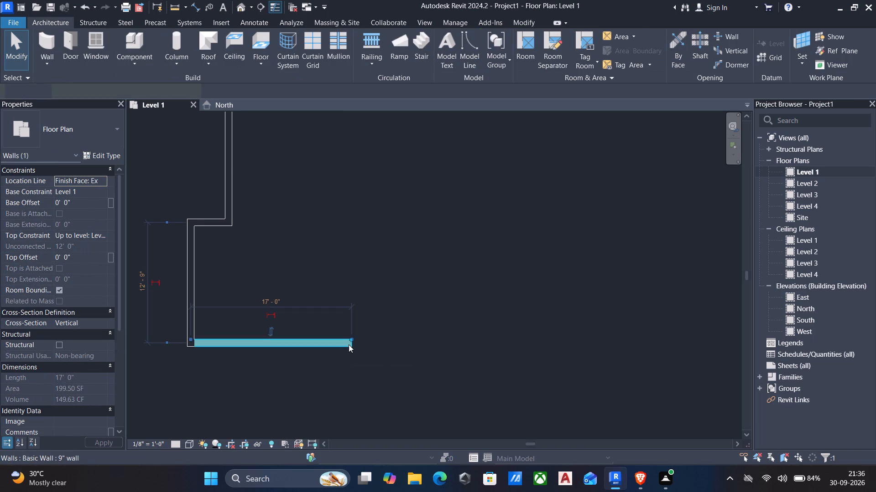
pyautogui.write('cs')
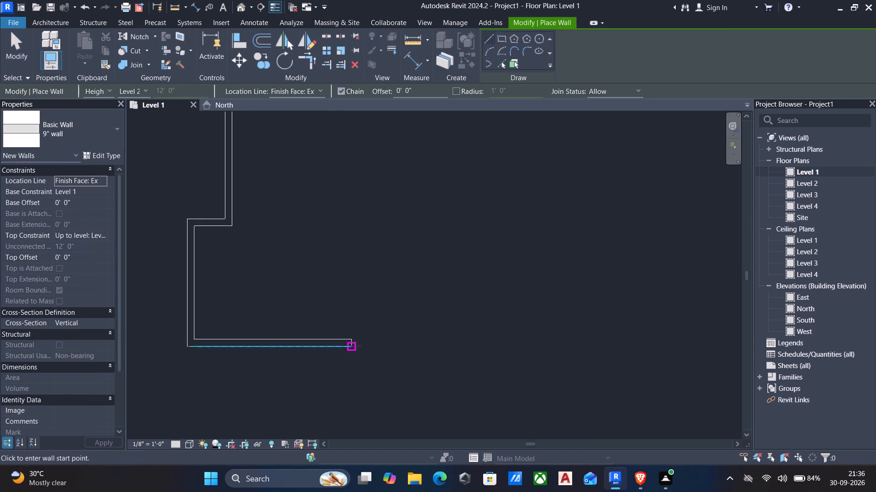
pyautogui.click(356, 346)
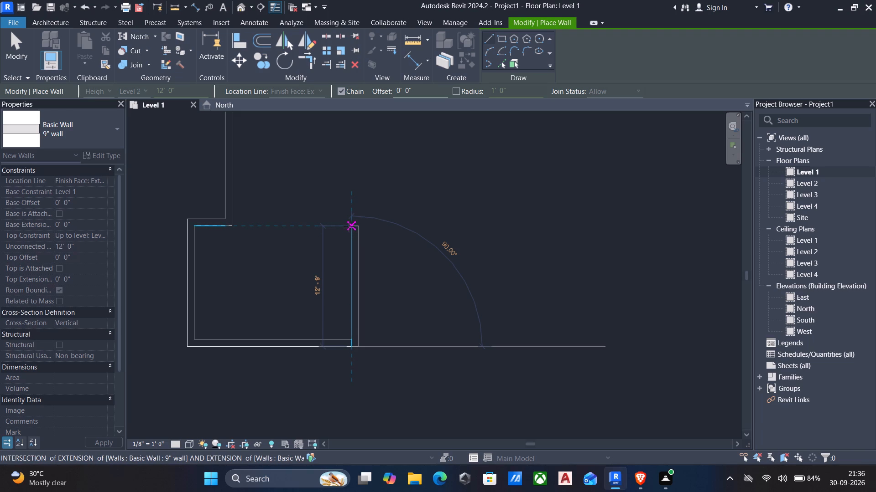
pyautogui.click(349, 227)
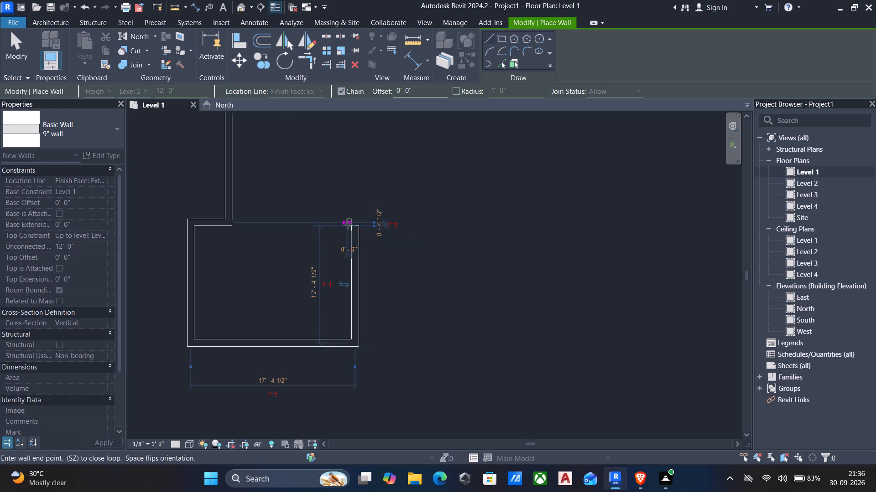
pyautogui.press('Escape')
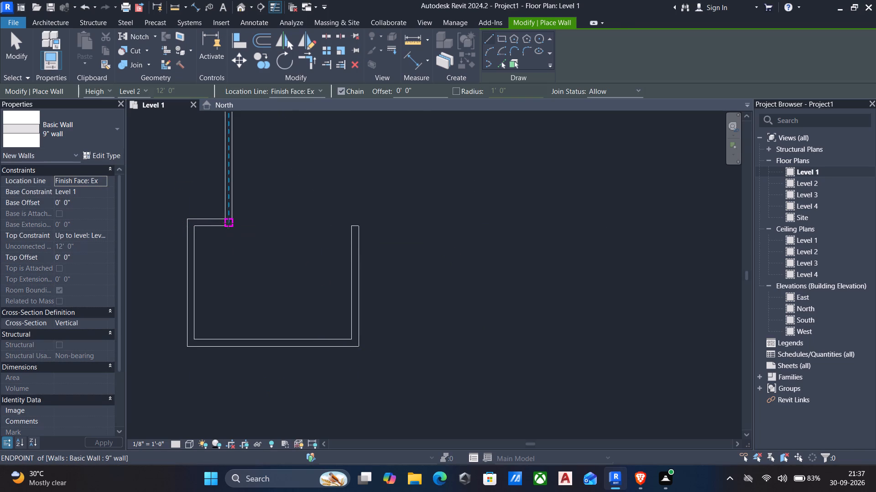
# Close the lower room with a flipped wall about 13' long, from the 17' north-south wall's lower end east to the east wall.
pyautogui.click(229, 226)
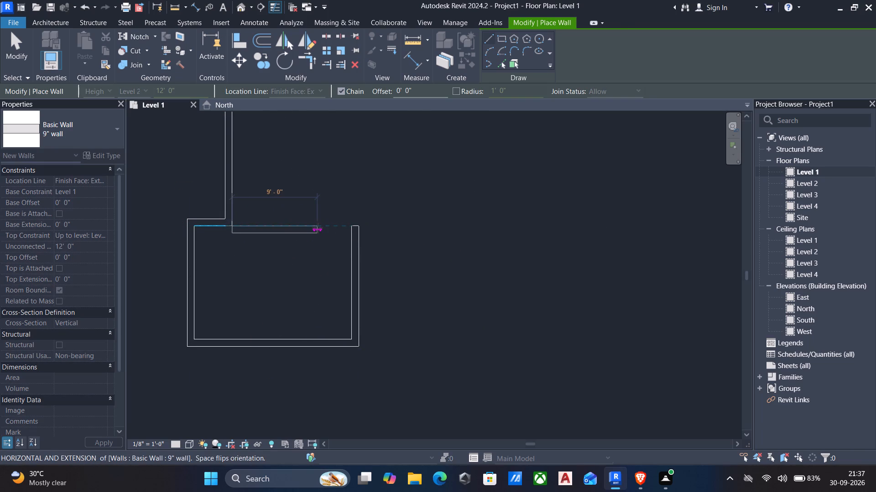
pyautogui.press('space')
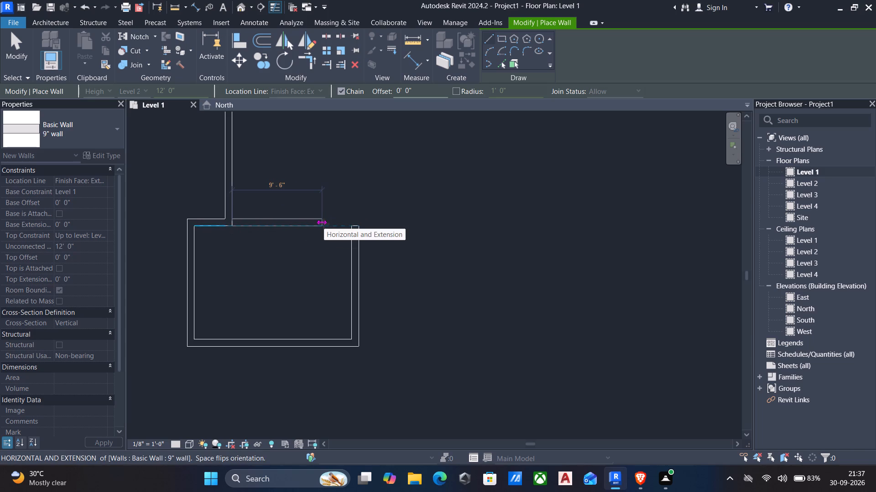
pyautogui.click(355, 228)
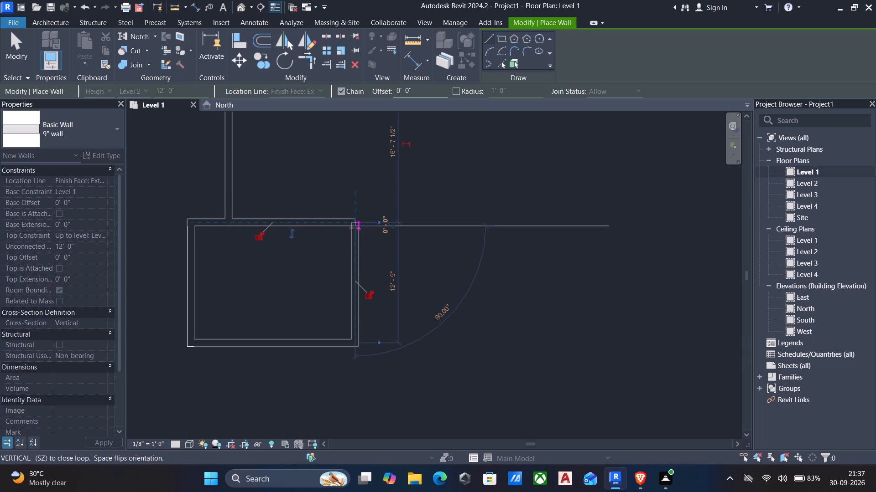
pyautogui.press('Escape')
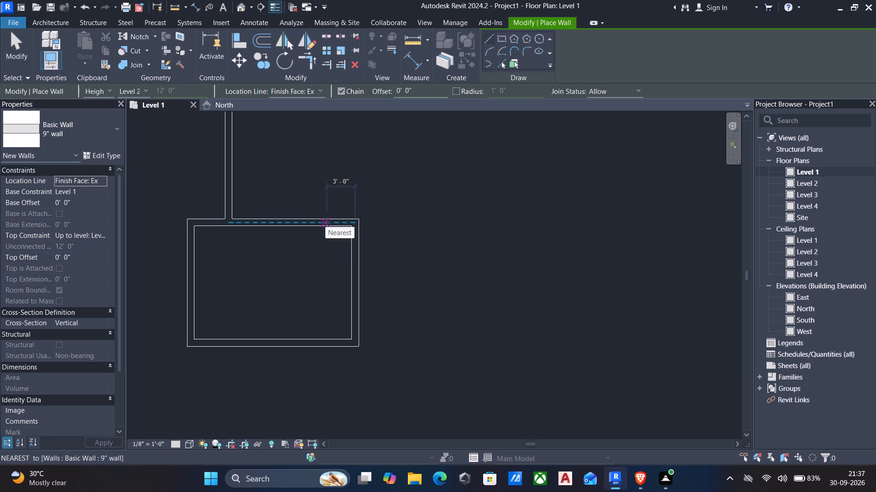
# Start a flipped wall running north from the room's north wall, 3' from its east end.
pyautogui.click(325, 222)
pyautogui.press('space')
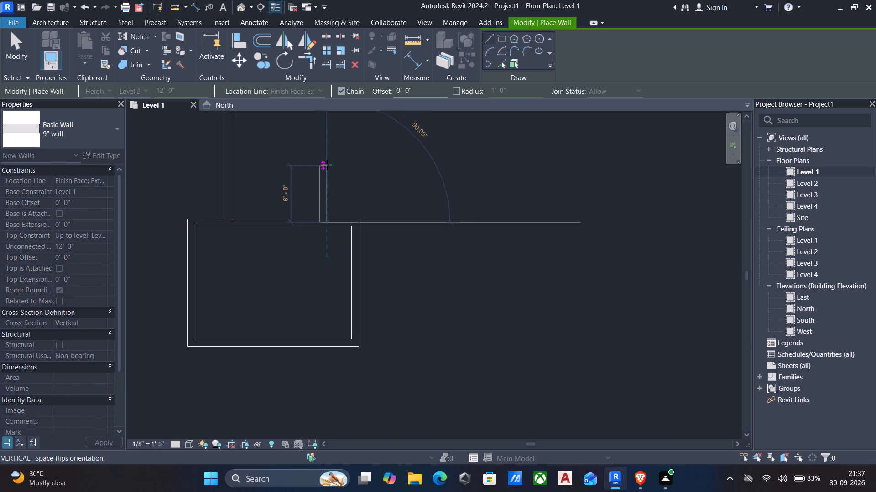
pyautogui.moveTo(329, 152); pyautogui.dragTo(321, 226, button='middle')
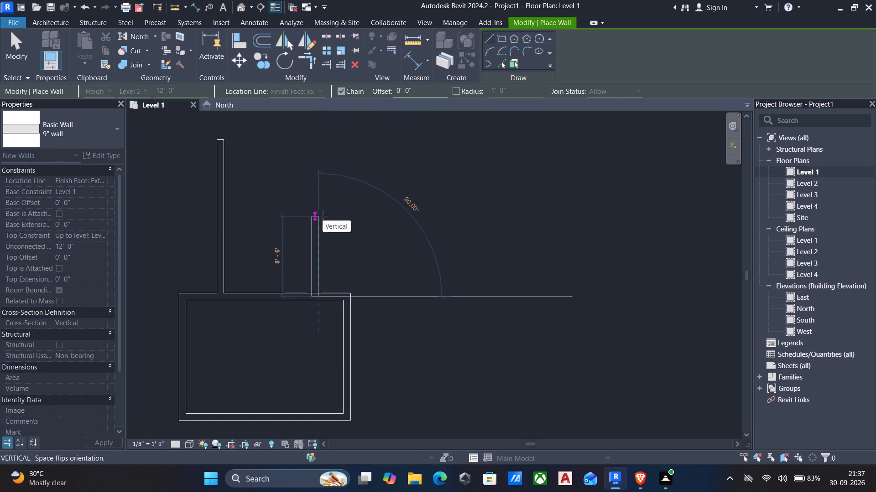
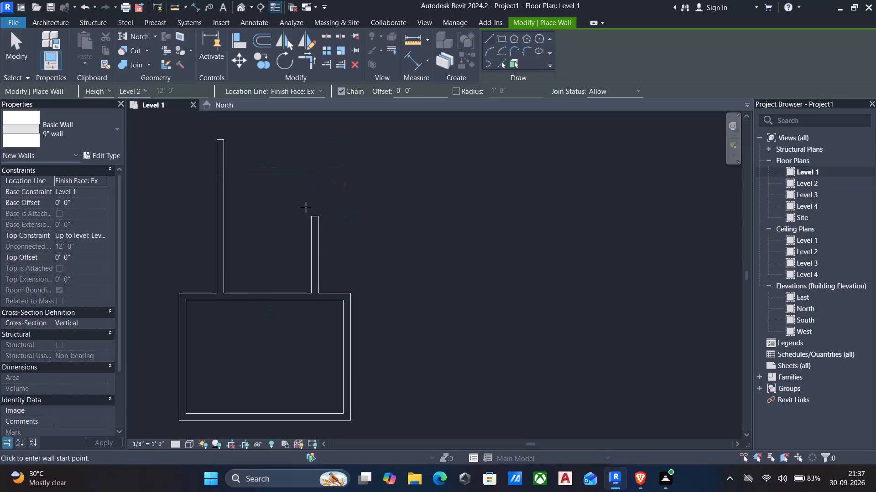
# Draw a wall 11' east from the room's east wall, turning south about 7'-4 1/2" to line up with the south wall's inner face.
pyautogui.scroll(-4, 306, 207)
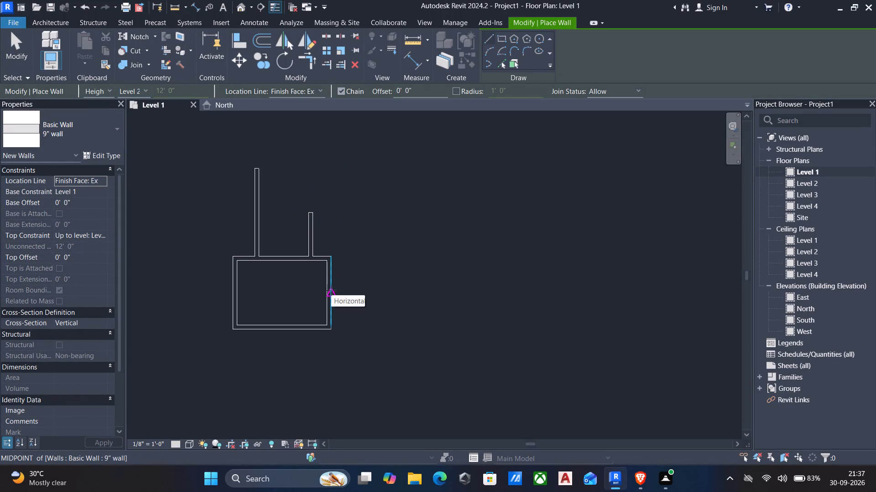
pyautogui.click(332, 286)
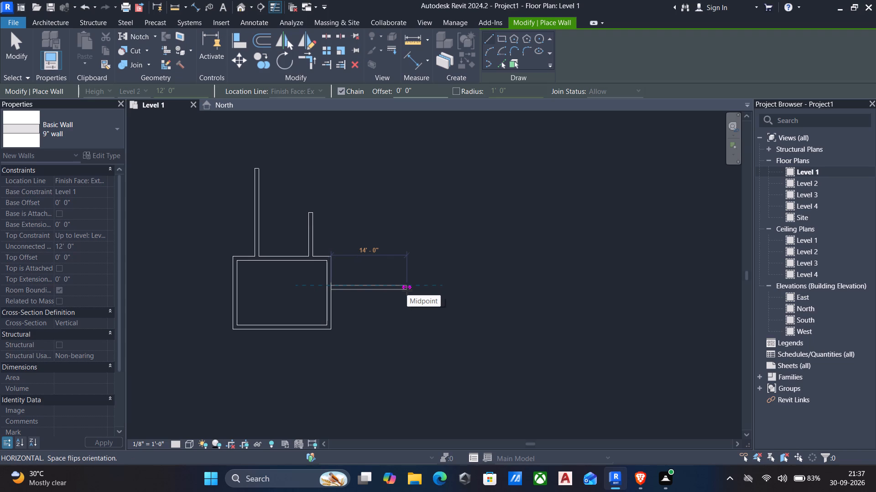
pyautogui.write('11')
pyautogui.press("'")
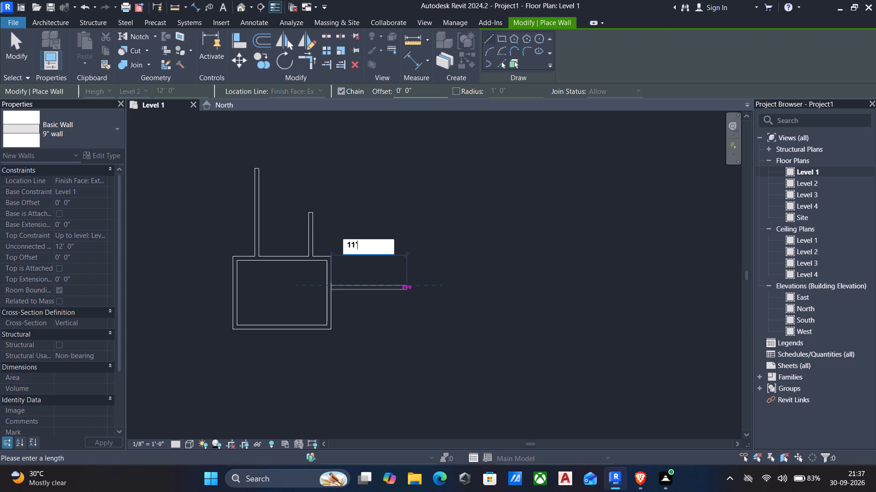
pyautogui.press('Return')
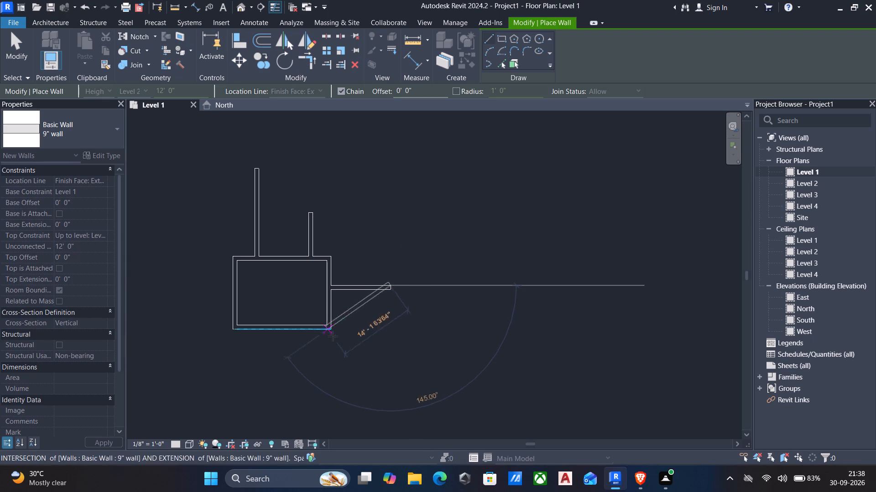
pyautogui.click(396, 327)
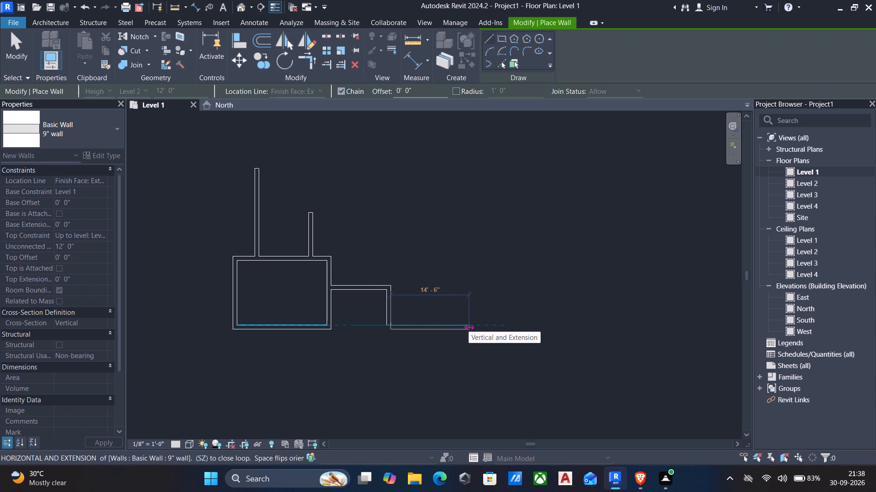
# Continue the wall chain 14' east and turn it about 16'-6" north.
pyautogui.write("14'")
pyautogui.press('Return')
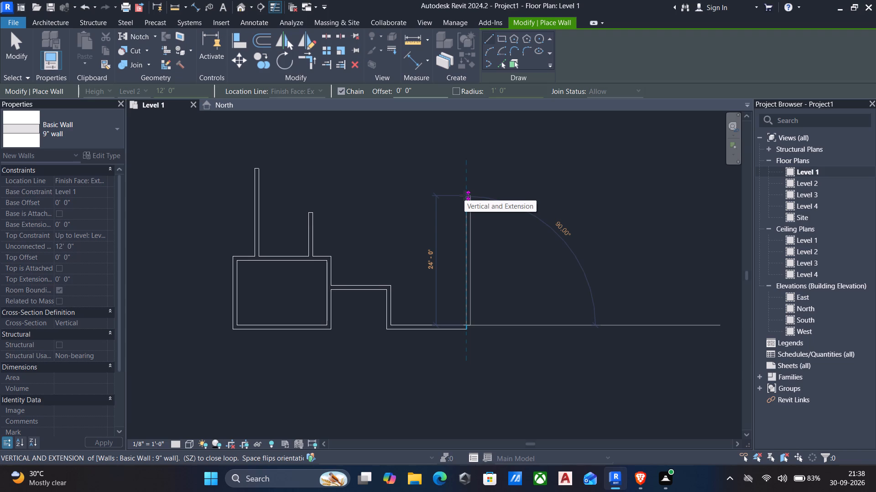
pyautogui.click(462, 236)
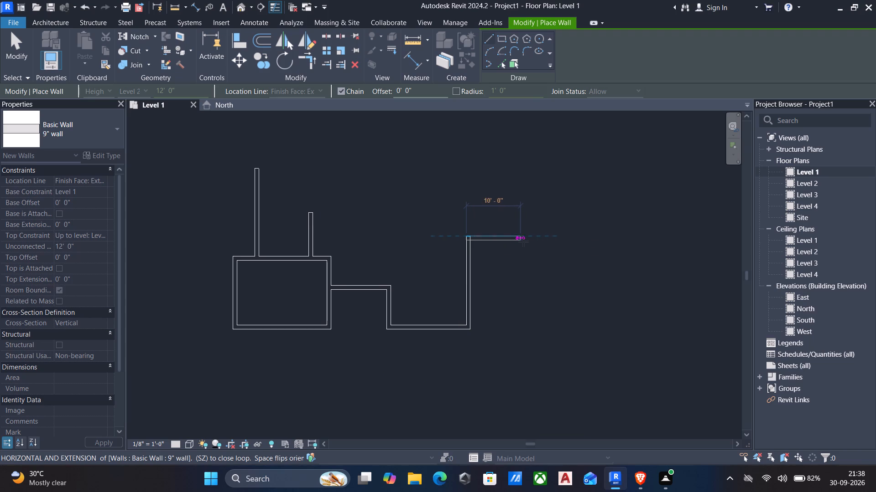
# Continue the chain a short way east, turning about 12'-6" north to line up with the long west wall's north end.
pyautogui.click(525, 237)
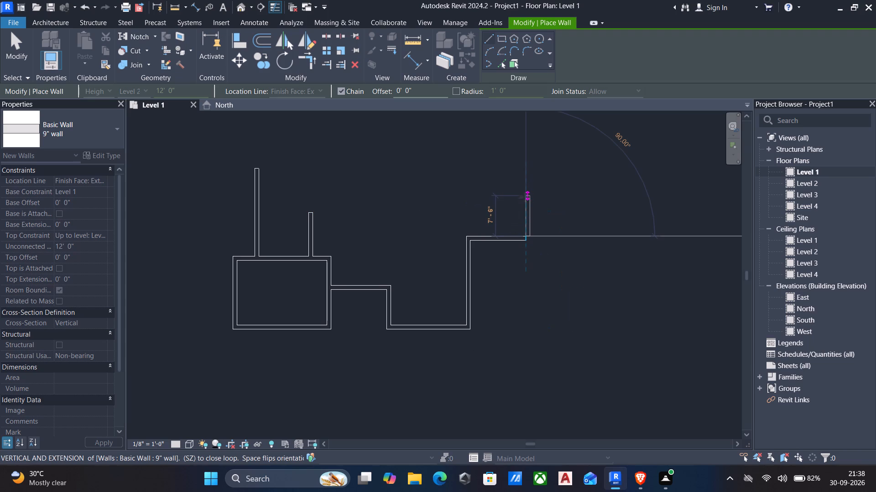
pyautogui.scroll(-2, 525, 197)
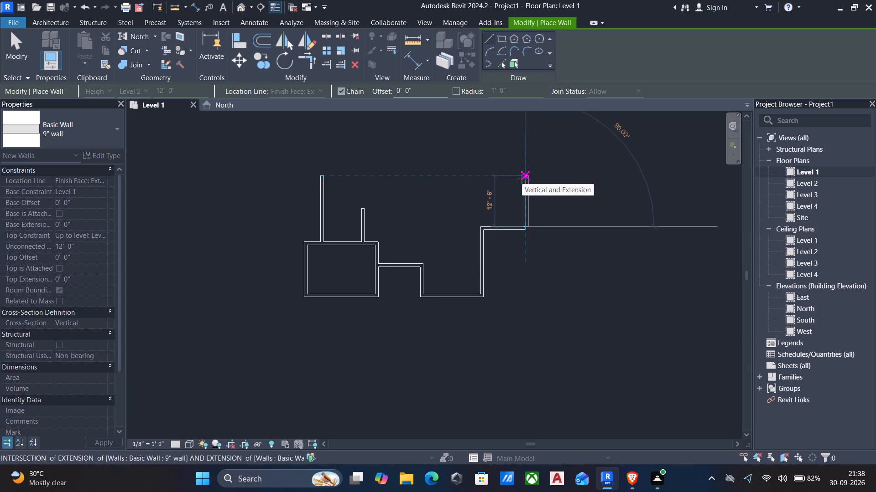
pyautogui.click(522, 179)
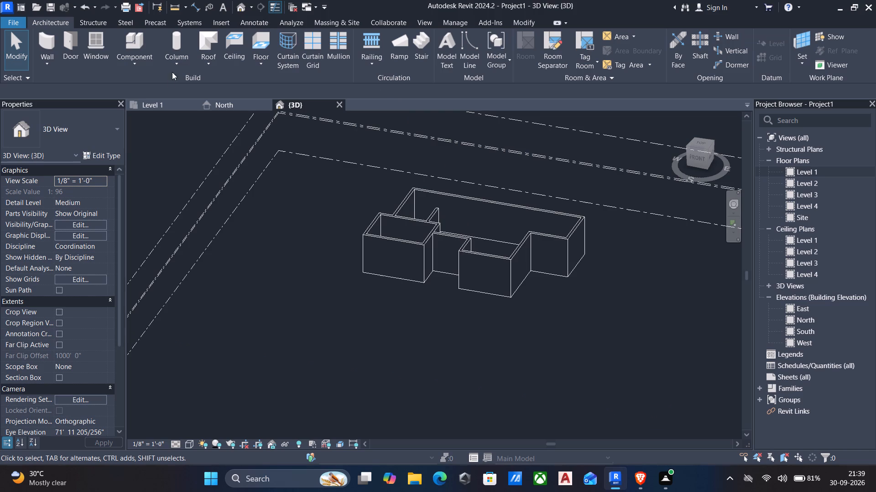
# In the Level 1 plan, delete the 14' south wall between the two north-south walls of the eastern recess.
pyautogui.click(151, 108)
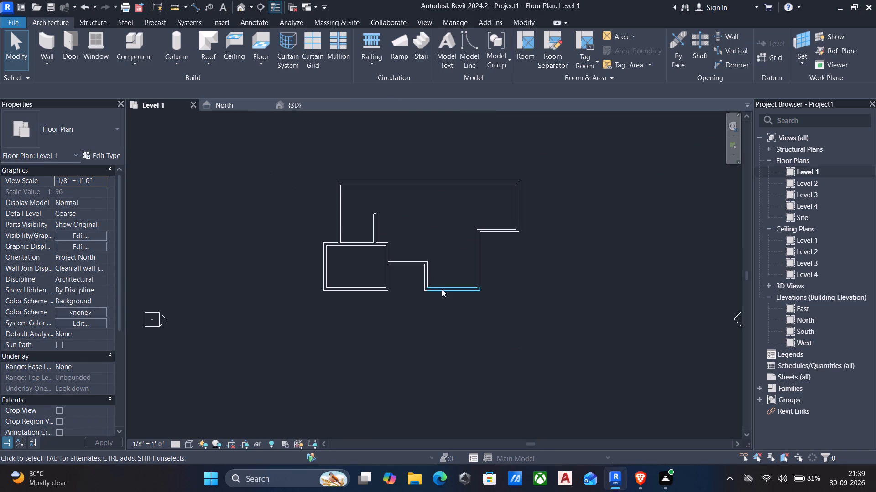
pyautogui.click(441, 287)
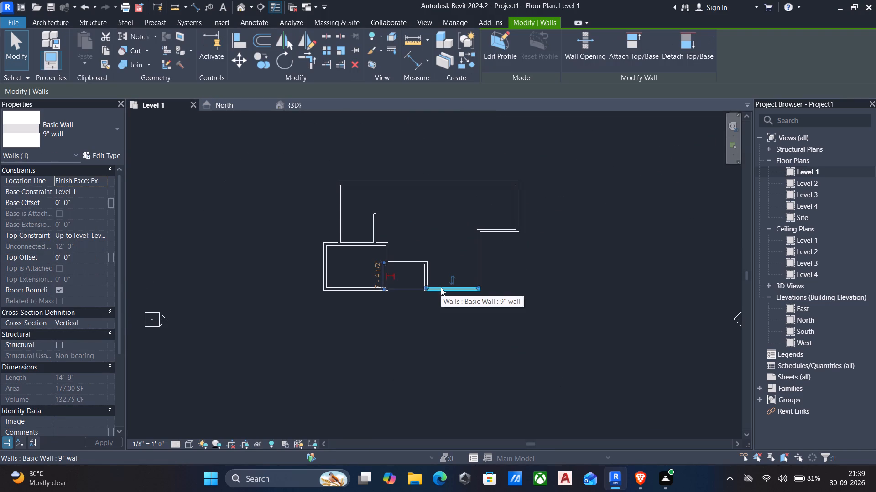
pyautogui.press('Delete')
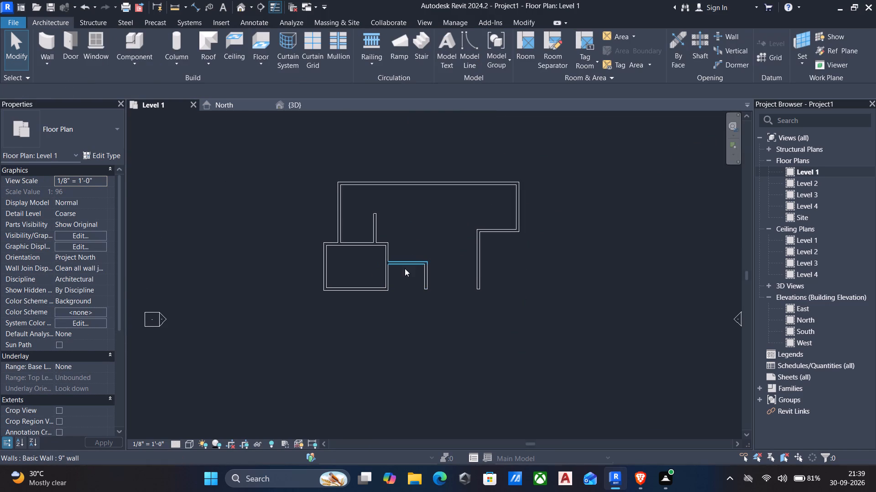
# Create a similar wall spanning east between the two open-ended walls, about 2'-10 1/2" south of the 11' connecting wall.
pyautogui.click(423, 273)
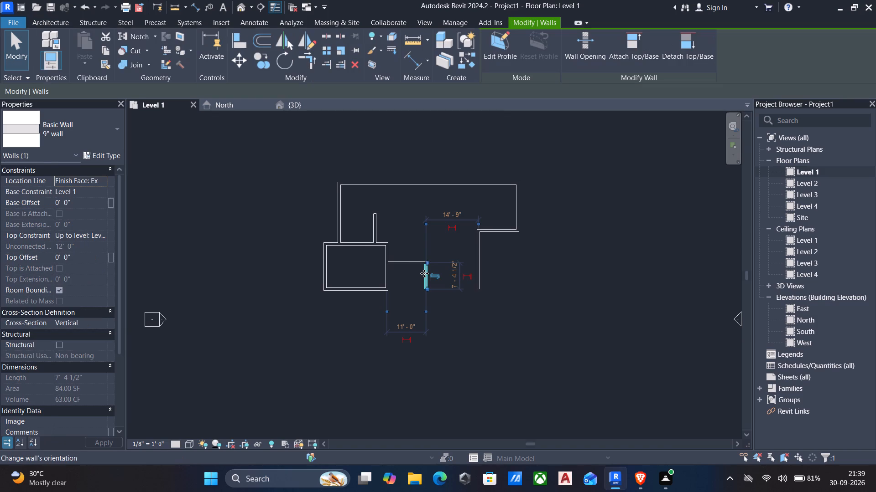
pyautogui.write('cs')
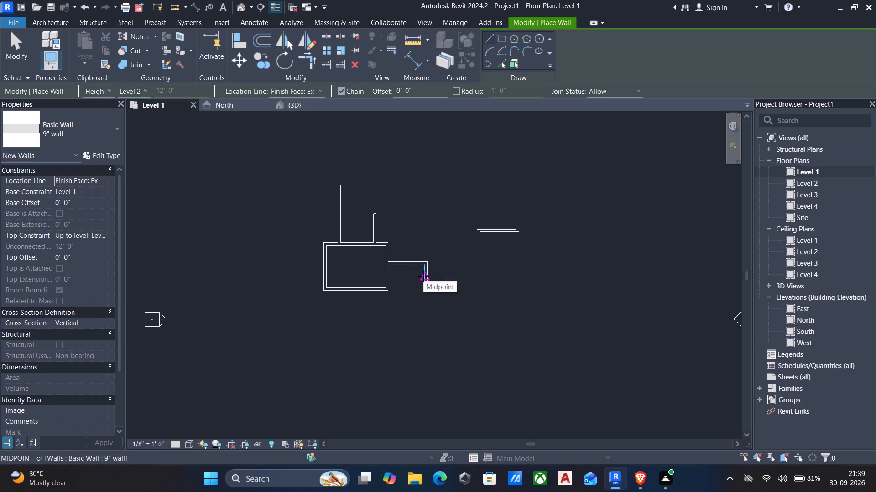
pyautogui.scroll(3, 423, 276)
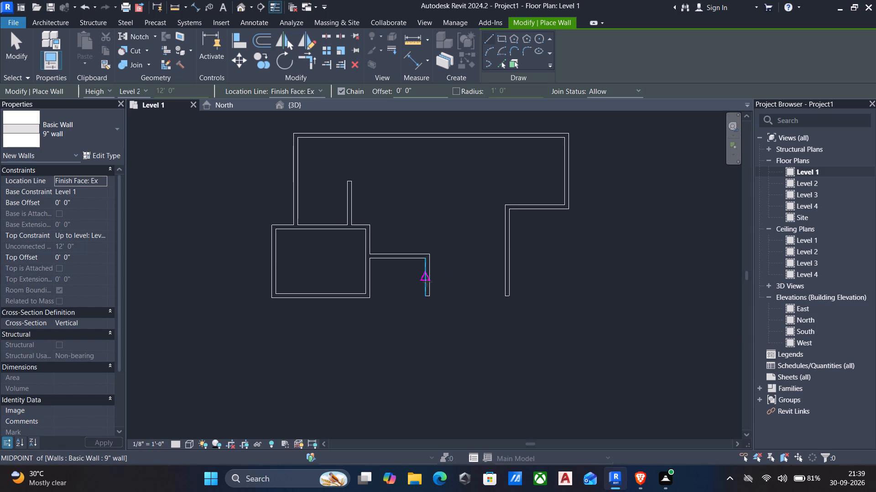
pyautogui.scroll(3, 427, 280)
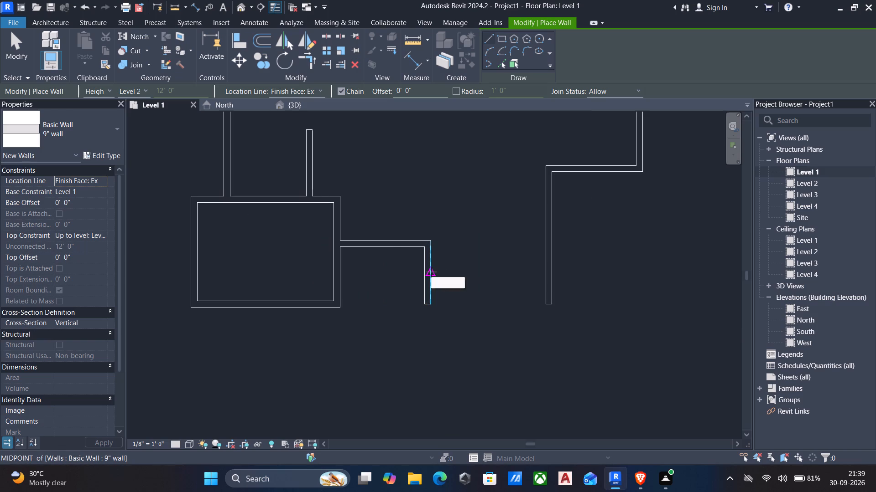
pyautogui.click(431, 263)
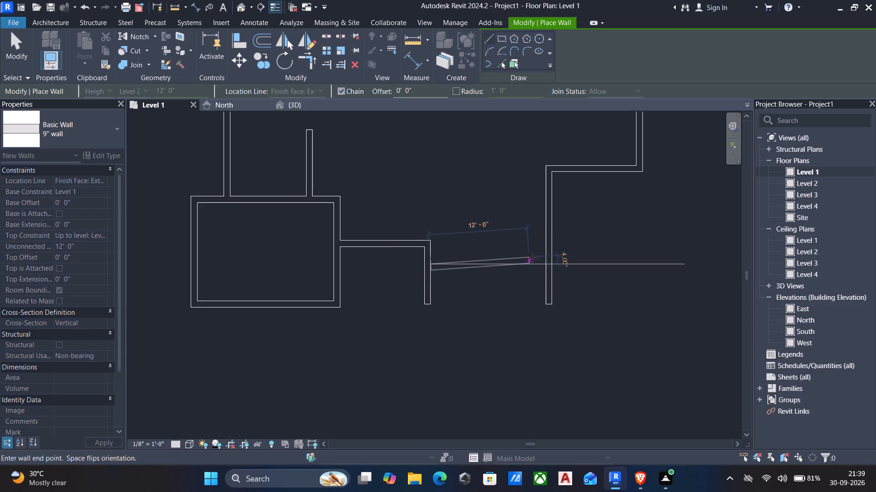
pyautogui.click(544, 261)
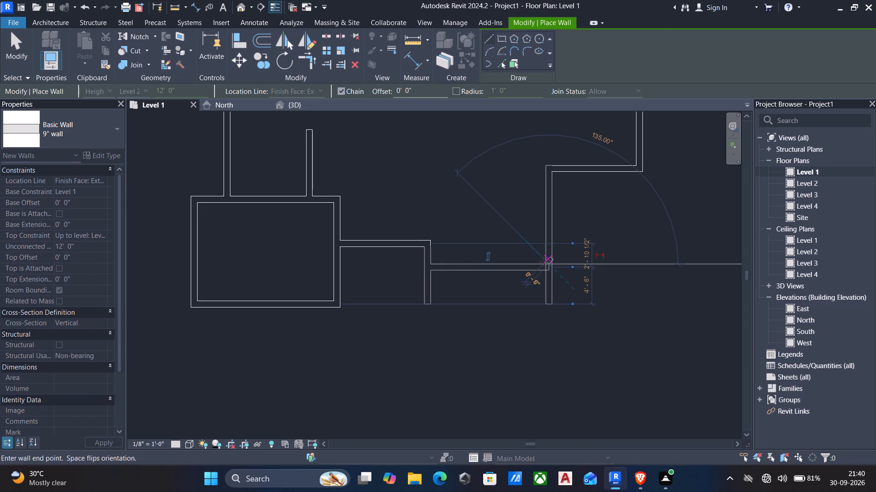
pyautogui.press('Escape')
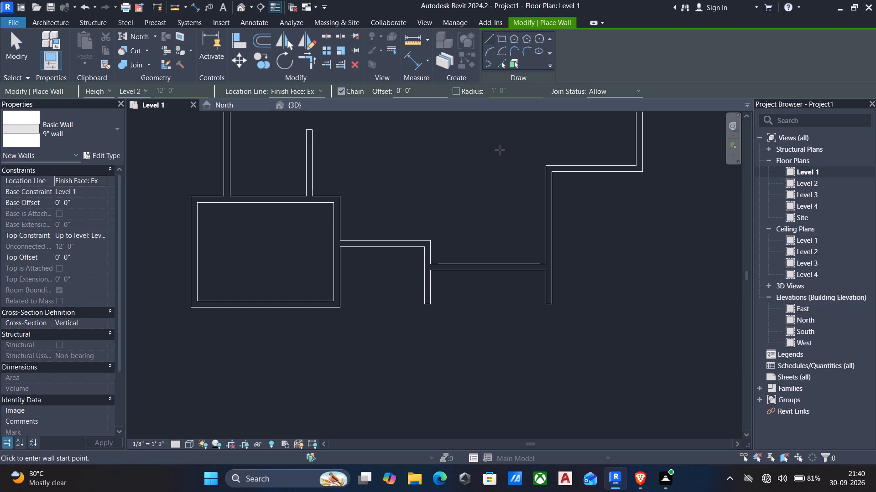
pyautogui.press('Escape')
# Trim the east north-south wall and the new crosswall to a corner, removing the stub below it.
pyautogui.write('tr')
pyautogui.click(547, 246)
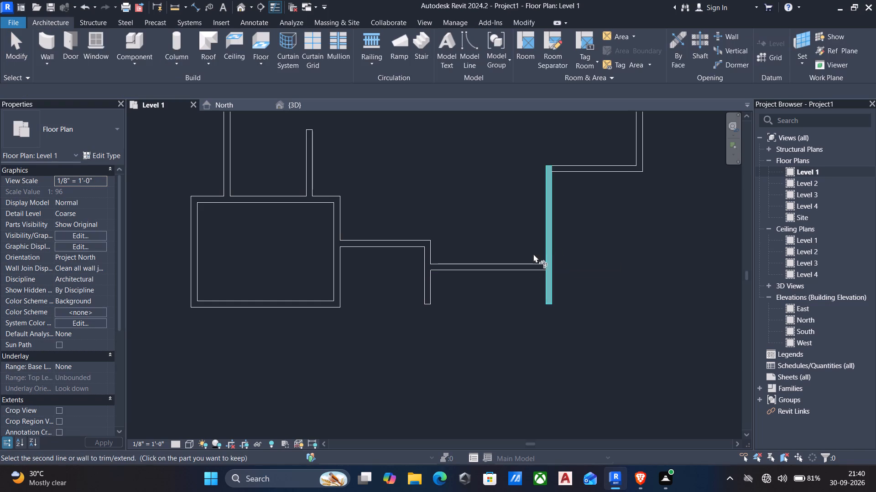
pyautogui.click(503, 266)
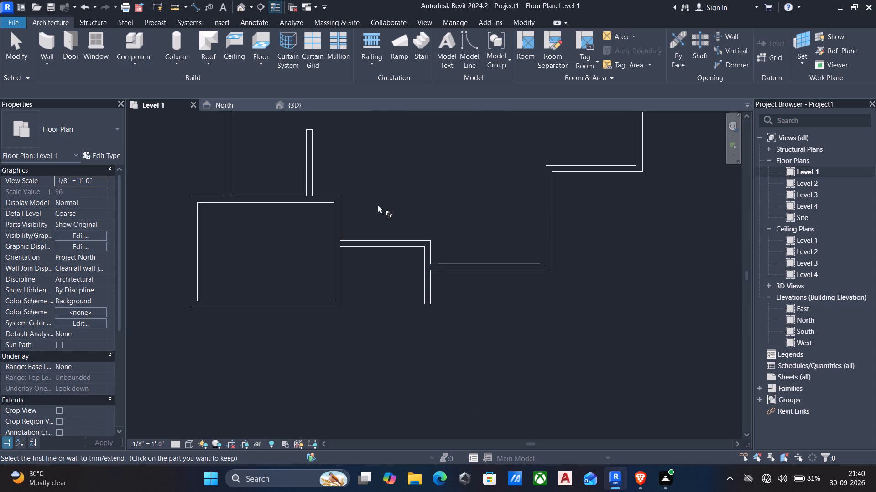
pyautogui.press('Escape')
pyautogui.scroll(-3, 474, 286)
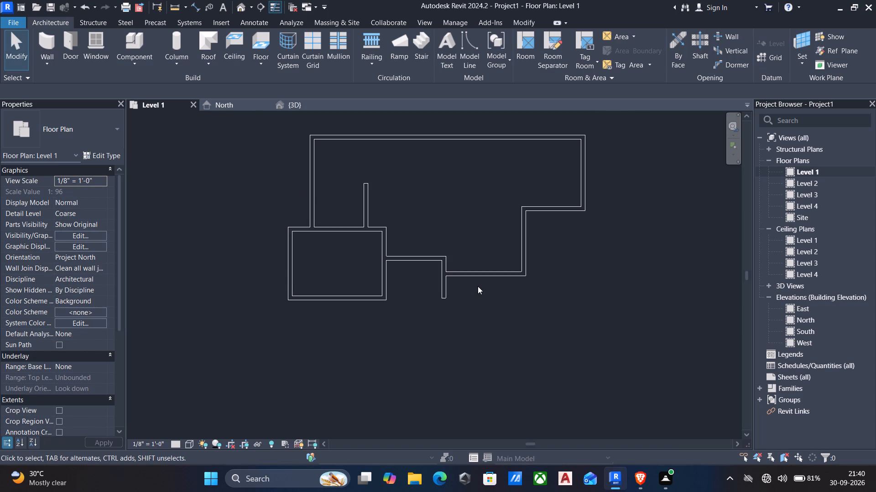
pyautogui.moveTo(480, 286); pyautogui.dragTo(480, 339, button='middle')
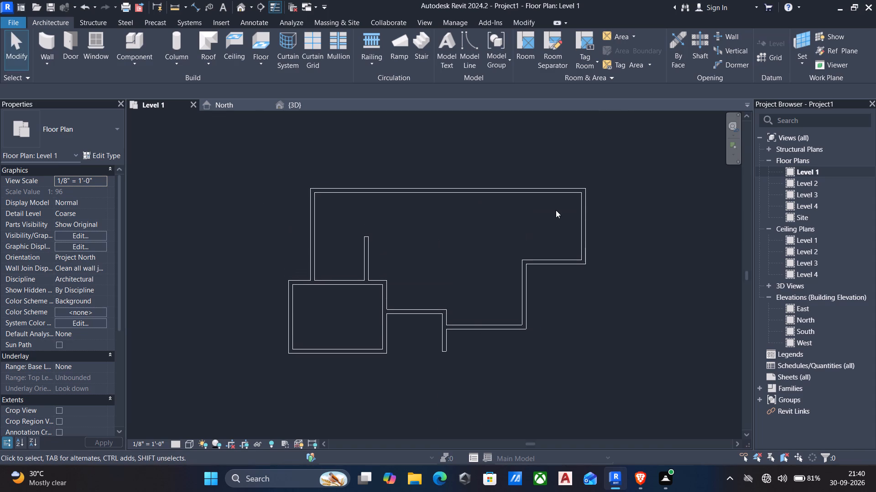
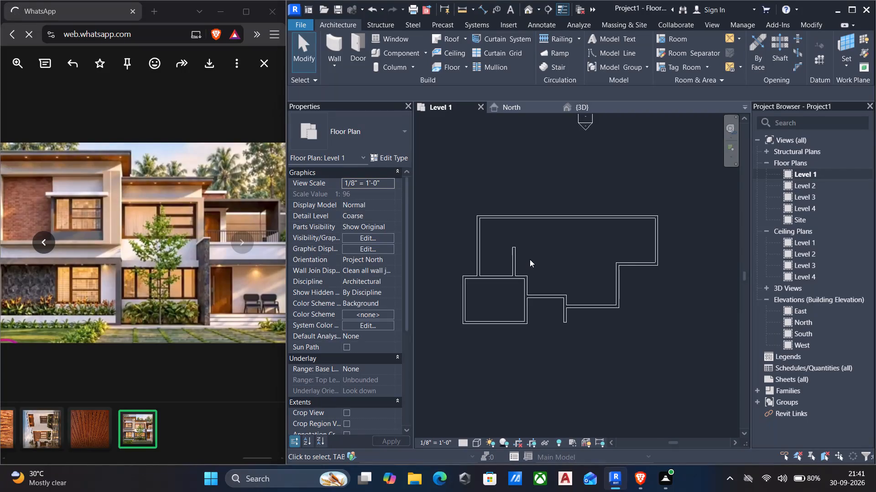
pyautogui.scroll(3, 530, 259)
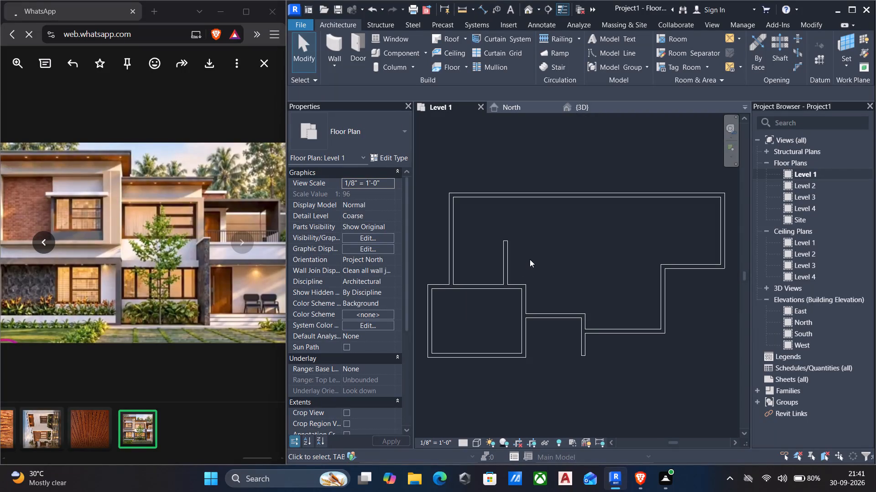
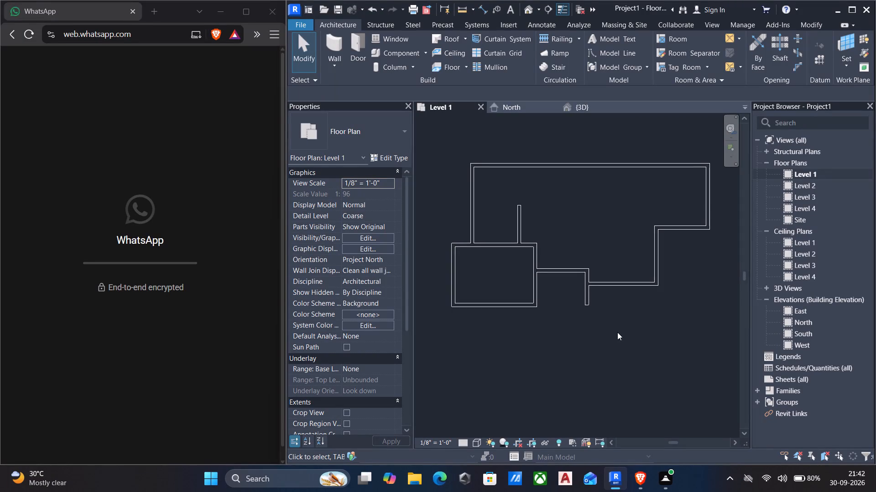
# Show the building in the default 3D view with Coarse detail level and the Shaded visual style.
pyautogui.click(852, 10)
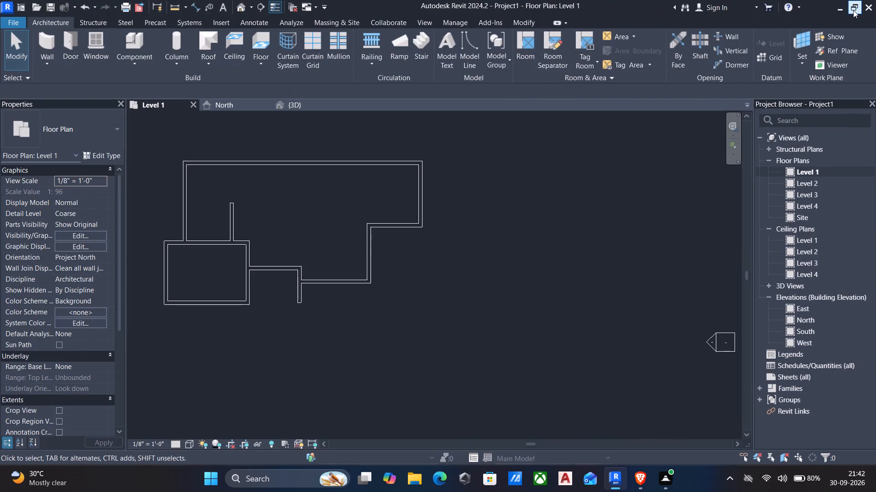
pyautogui.moveTo(463, 347); pyautogui.dragTo(584, 393, button='middle')
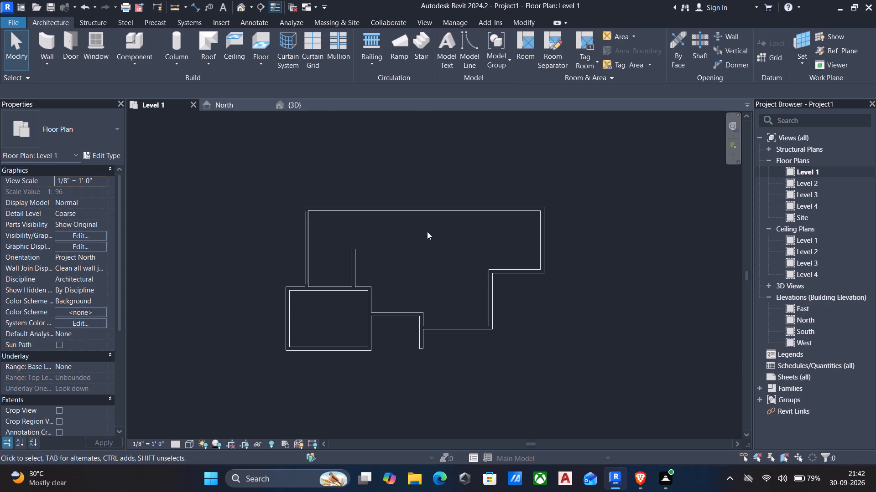
pyautogui.click(239, 5)
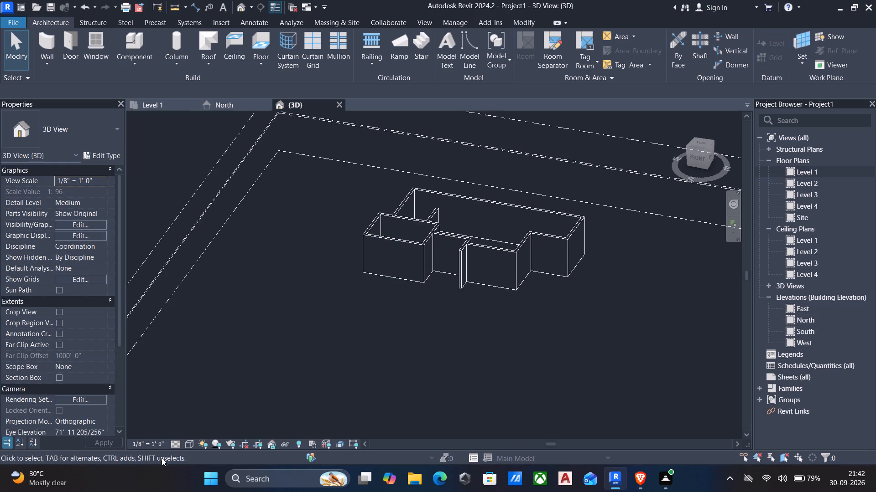
pyautogui.click(177, 446)
pyautogui.click(177, 405)
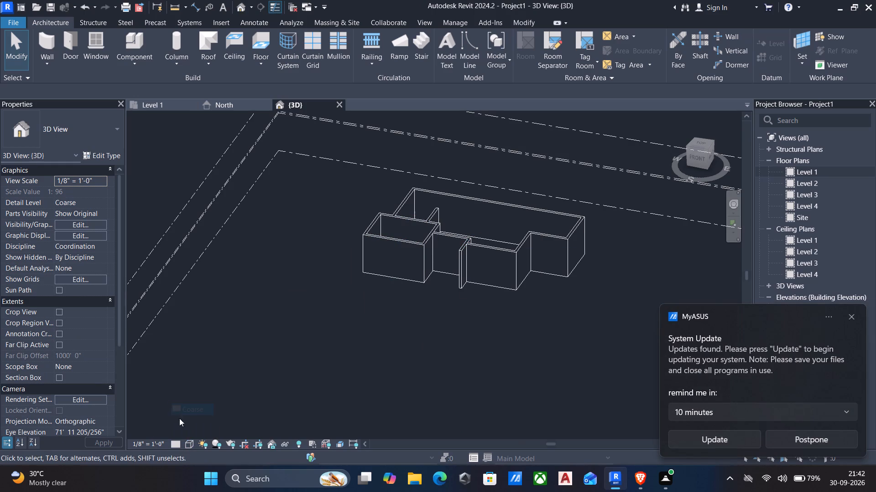
pyautogui.click(187, 439)
pyautogui.click(196, 397)
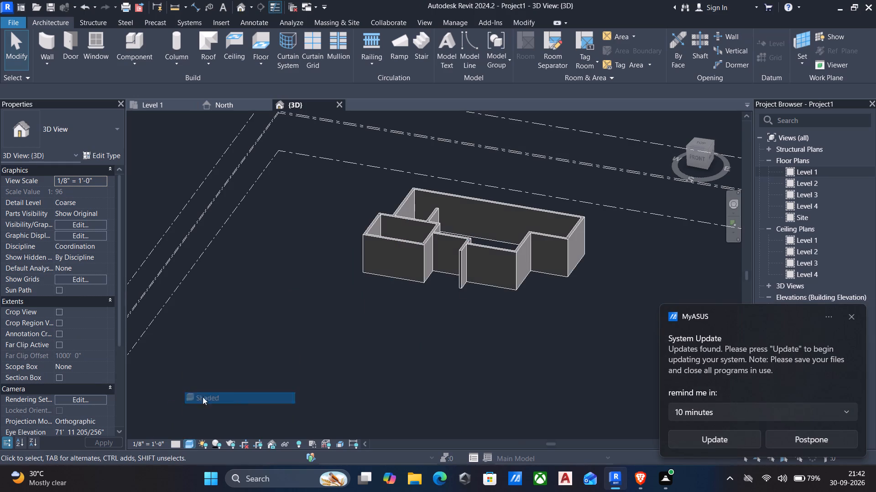
# Examine the Level 1 walls in 3D from several angles, including the short front wall segment beside the enclosed room.
pyautogui.keyDown('shift'); pyautogui.moveTo(480, 317); pyautogui.dragTo(481, 263, button='middle'); pyautogui.keyUp('shift')
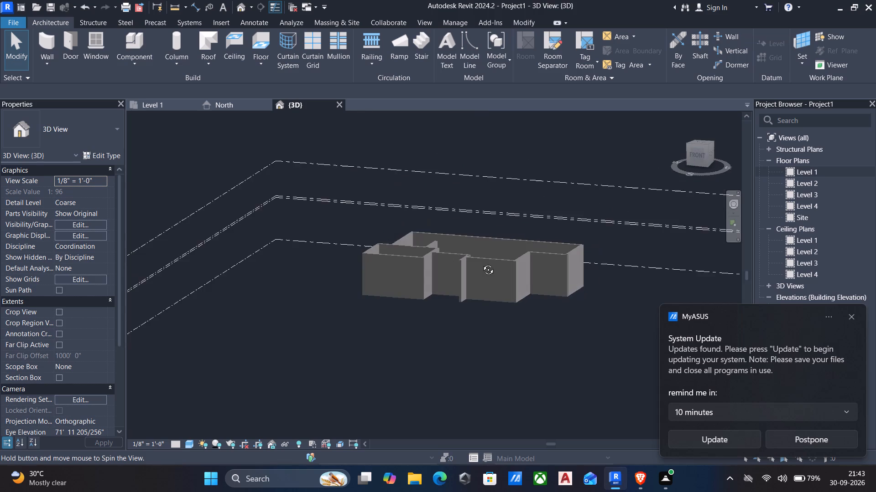
pyautogui.keyDown('shift'); pyautogui.moveTo(481, 263); pyautogui.dragTo(433, 310, button='middle'); pyautogui.keyUp('shift')
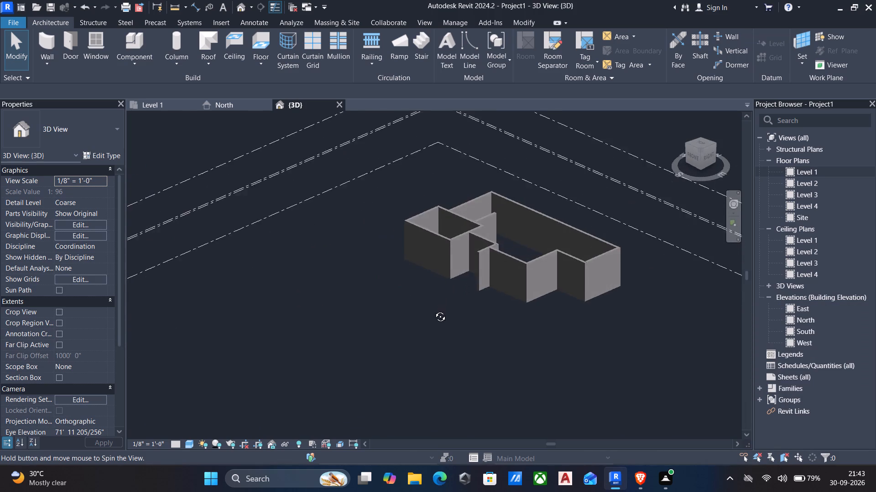
pyautogui.keyDown('shift'); pyautogui.moveTo(433, 310); pyautogui.dragTo(480, 314, button='middle'); pyautogui.keyUp('shift')
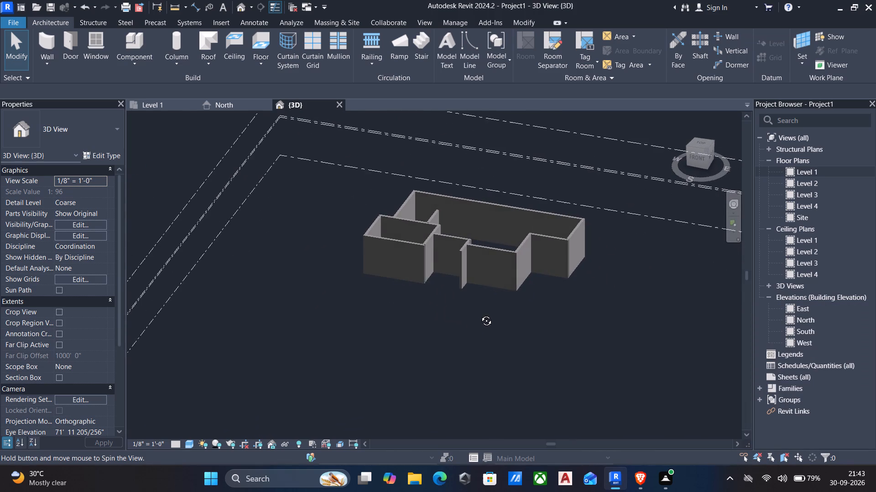
pyautogui.keyDown('shift'); pyautogui.moveTo(480, 314); pyautogui.dragTo(467, 314, button='middle'); pyautogui.keyUp('shift')
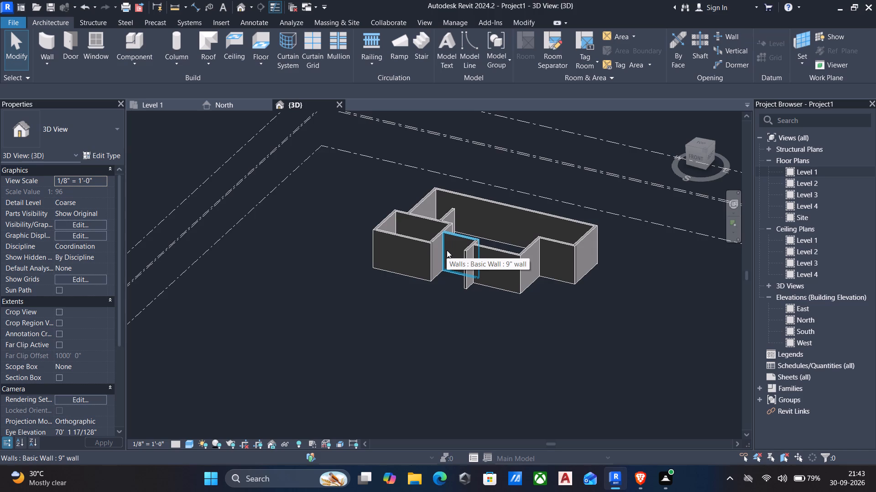
pyautogui.scroll(4, 447, 250)
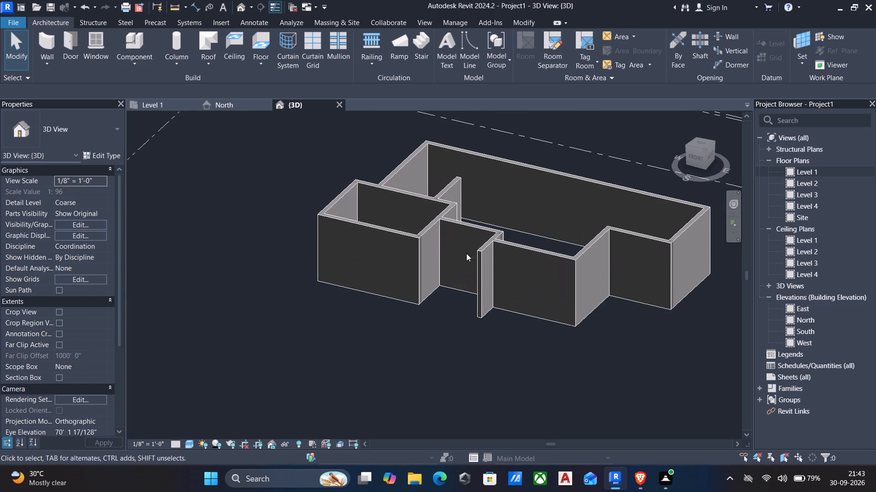
pyautogui.click(472, 227)
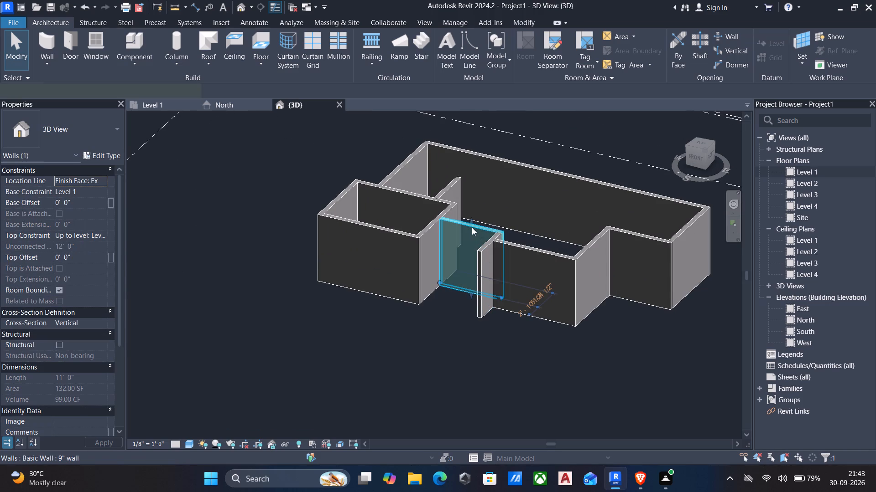
pyautogui.press('Escape')
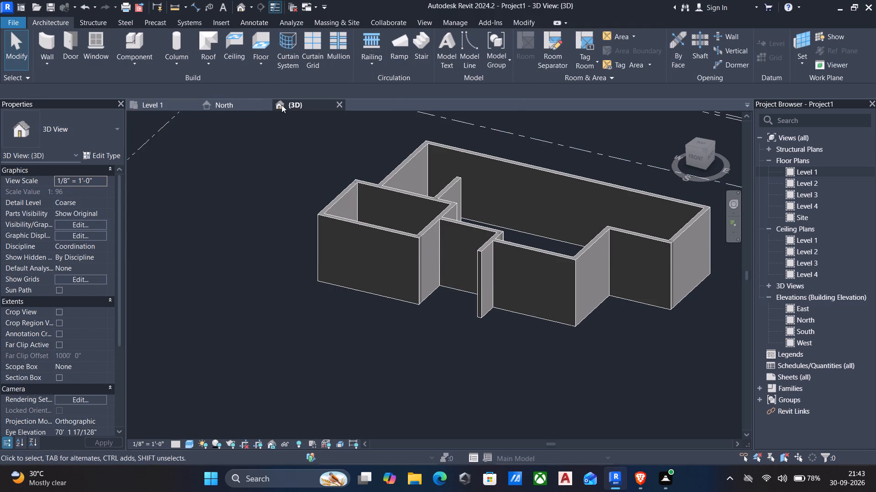
# Start placing a door on the Level 1 plan and browse for a family in the English-Imperial US Doors Residential folder.
pyautogui.click(154, 102)
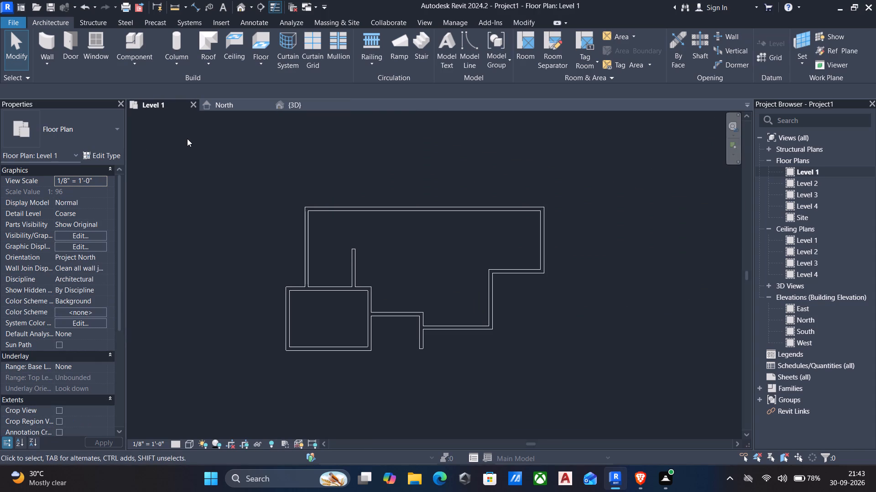
pyautogui.write('dr')
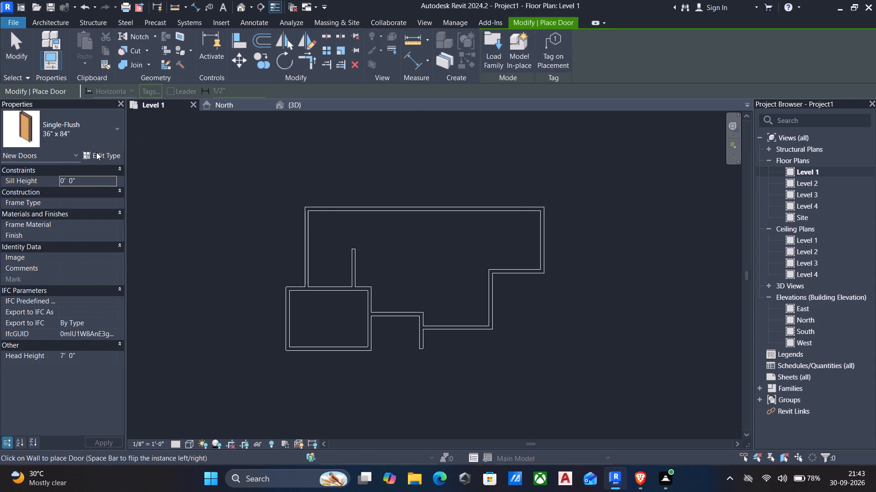
pyautogui.click(495, 44)
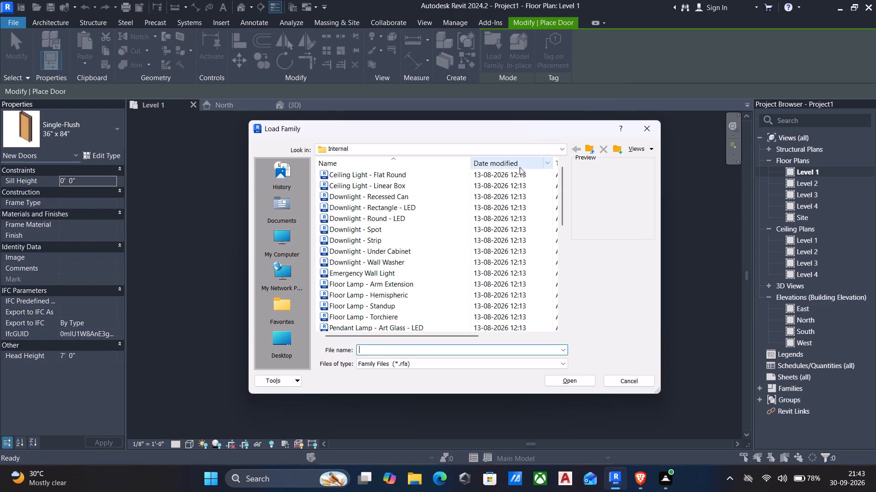
pyautogui.click(590, 149)
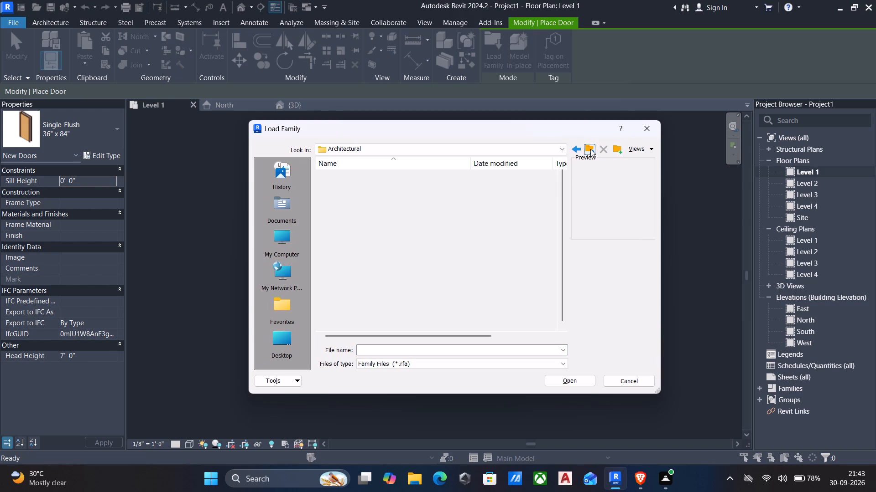
pyautogui.tripleClick(590, 149)
pyautogui.click(590, 149)
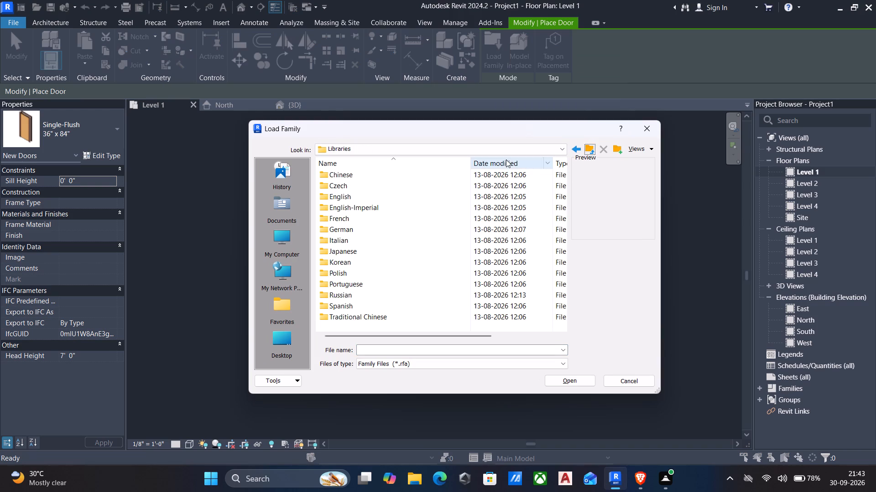
pyautogui.scroll(-4, 397, 218)
pyautogui.scroll(5, 386, 230)
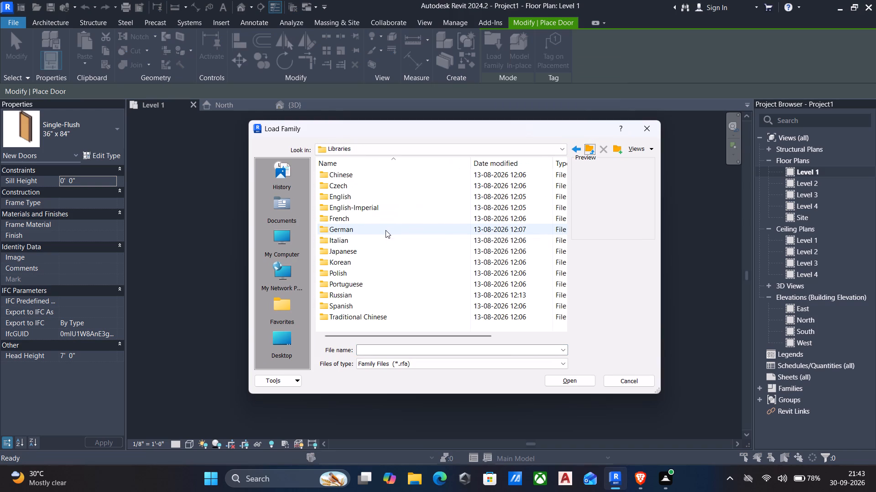
pyautogui.doubleClick(350, 205)
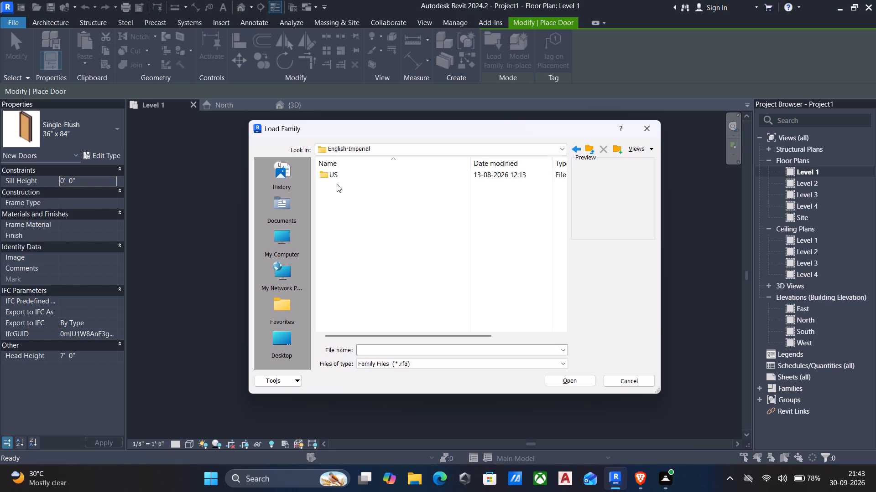
pyautogui.doubleClick(336, 177)
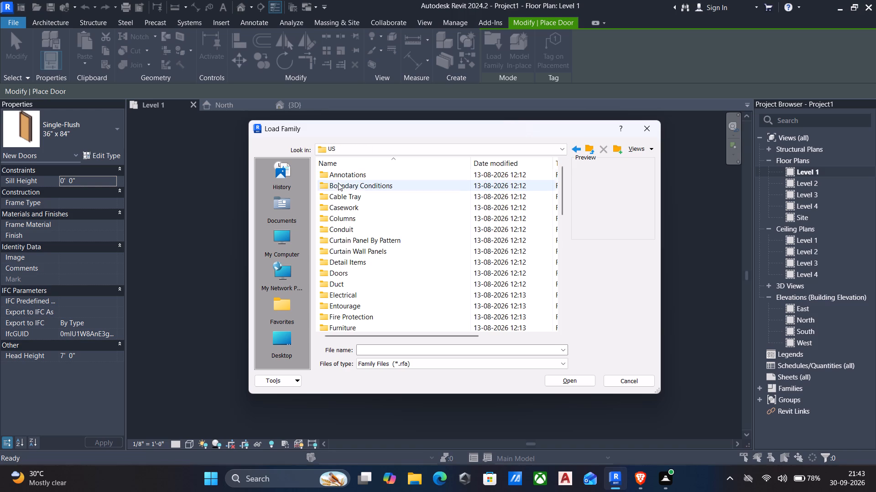
pyautogui.doubleClick(320, 272)
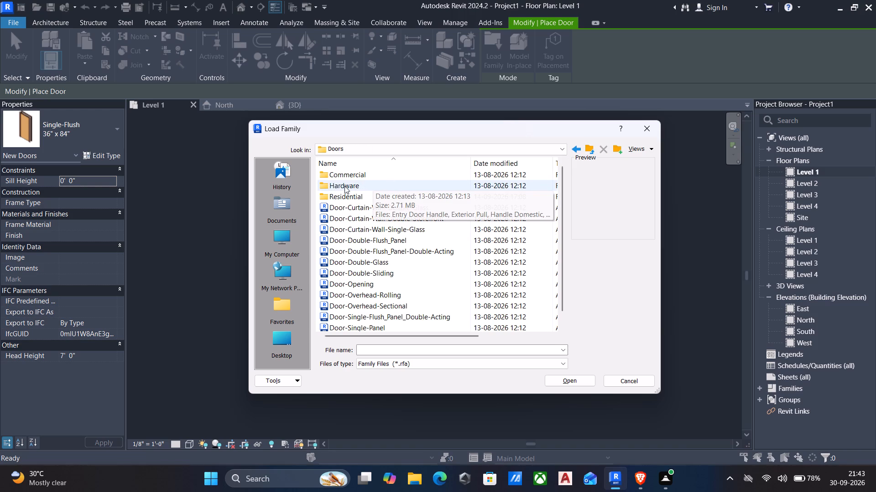
pyautogui.doubleClick(327, 197)
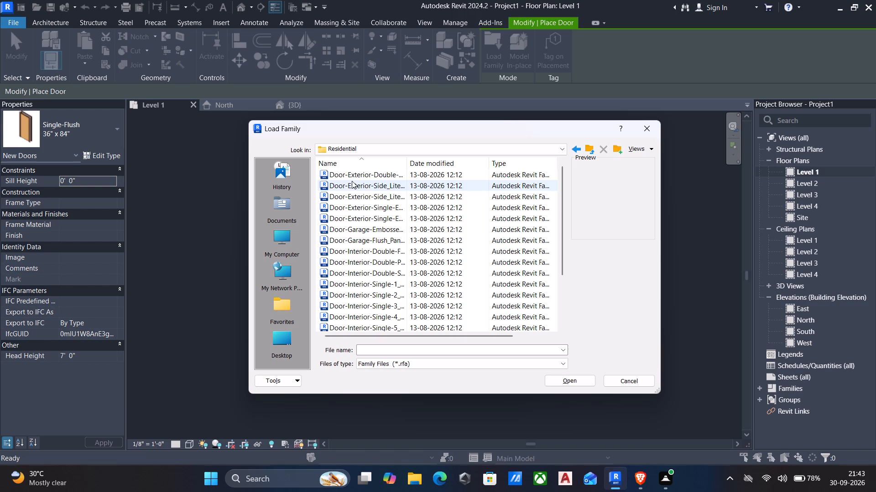
# Preview the residential door families and choose Door-Interior-Single-1_Panel-Wood for loading.
pyautogui.click(352, 180)
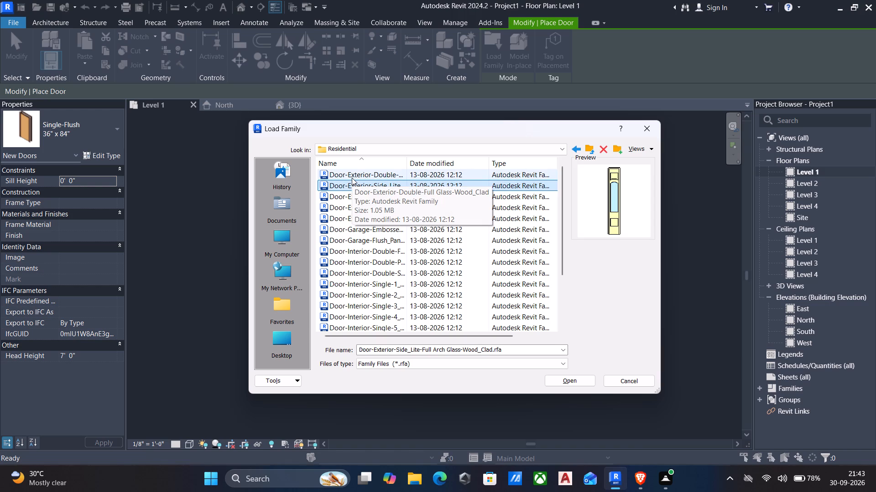
pyautogui.press('Down')
pyautogui.press('Down')
pyautogui.press('Down')
pyautogui.press('Down')
pyautogui.press('Down')
pyautogui.press('Down')
pyautogui.press('Down')
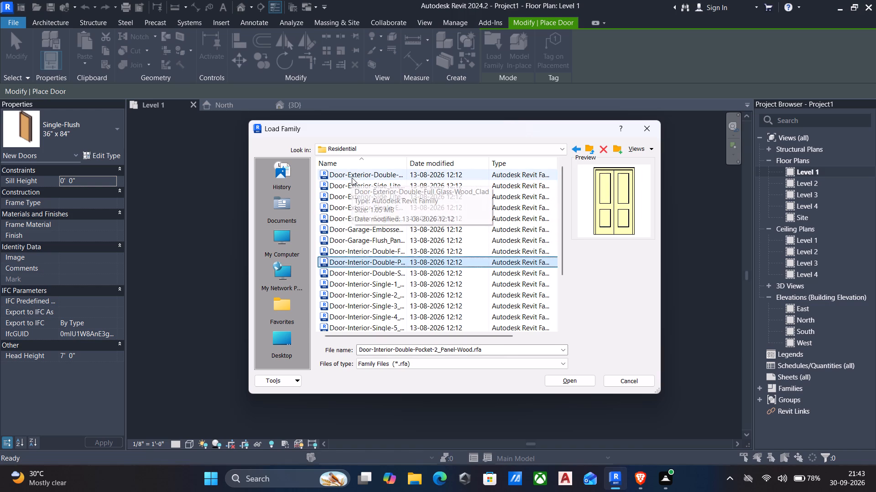
pyautogui.press('Down')
pyautogui.press('Down')
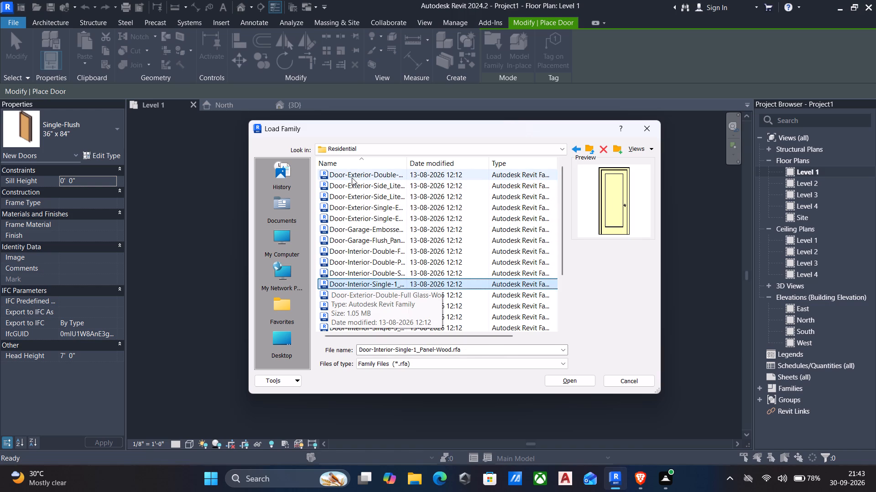
pyautogui.press('Down')
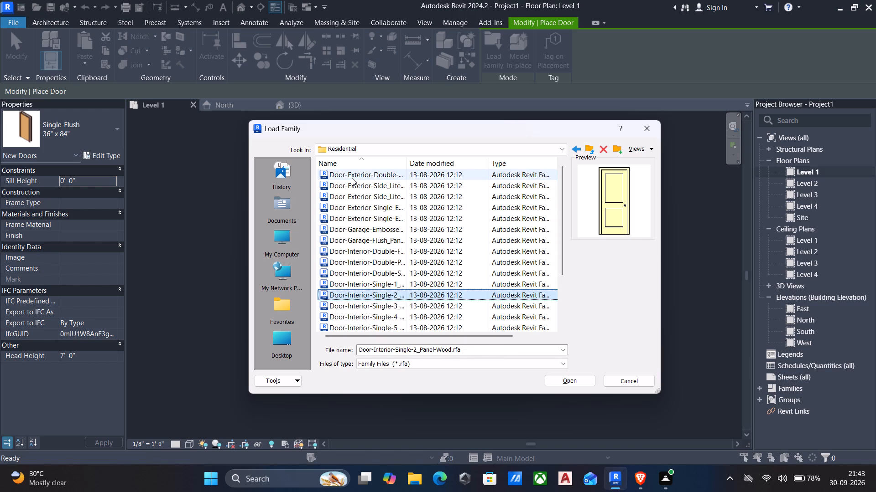
pyautogui.press('Up')
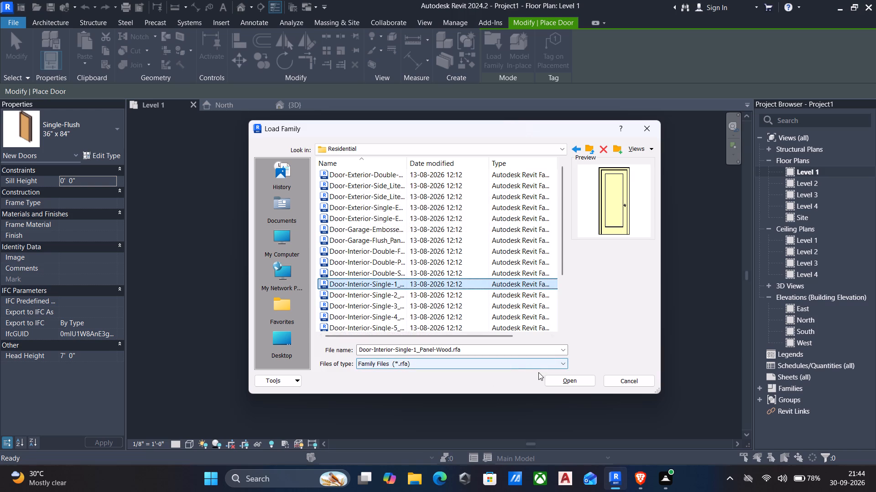
pyautogui.click(558, 379)
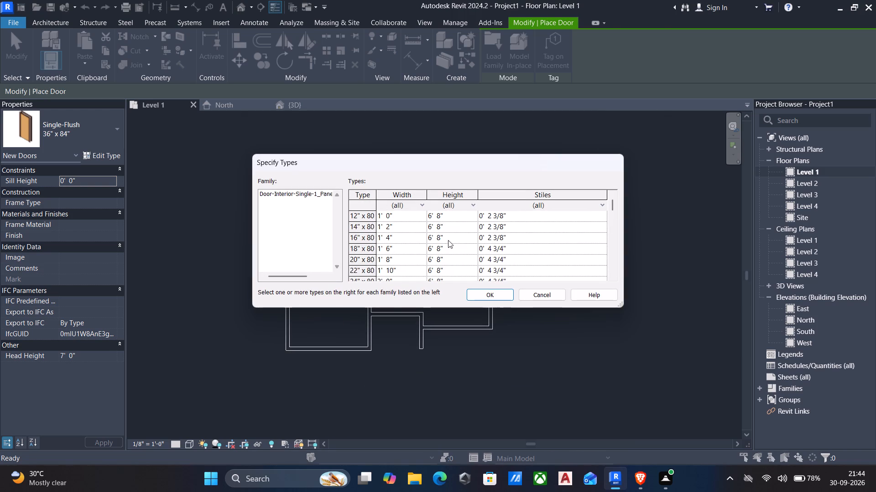
# Load the 36" x 84" type of the single-panel interior wood door, 3' 0" wide and 7' 0" high.
pyautogui.scroll(-5, 438, 241)
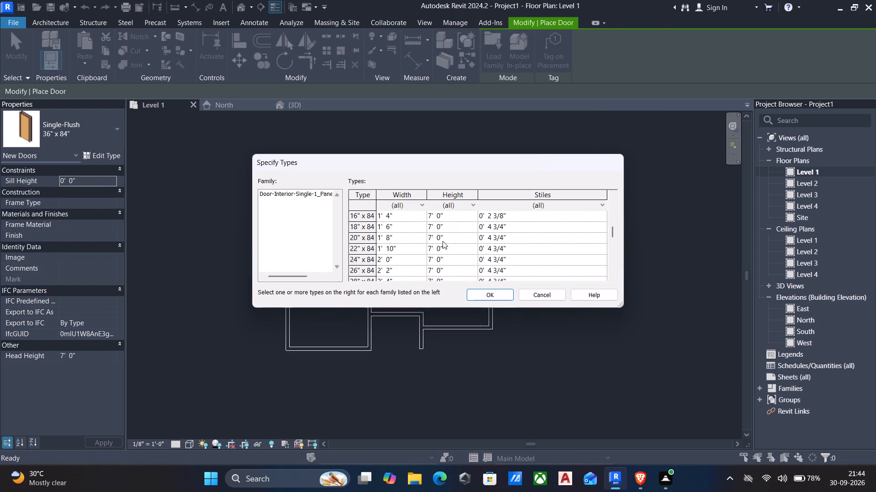
pyautogui.scroll(-1, 443, 241)
pyautogui.scroll(-2, 409, 259)
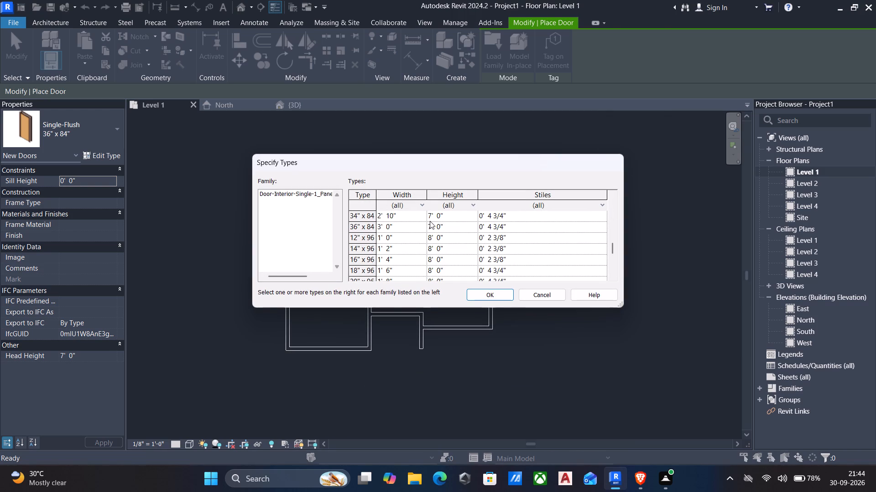
pyautogui.click(438, 229)
pyautogui.click(486, 293)
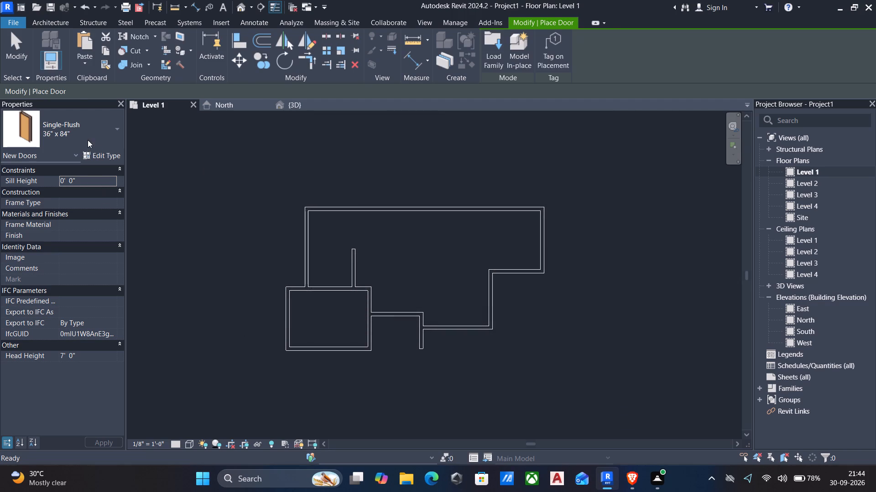
# Duplicate the 36" x 84" door type, keeping the suggested name.
pyautogui.click(94, 157)
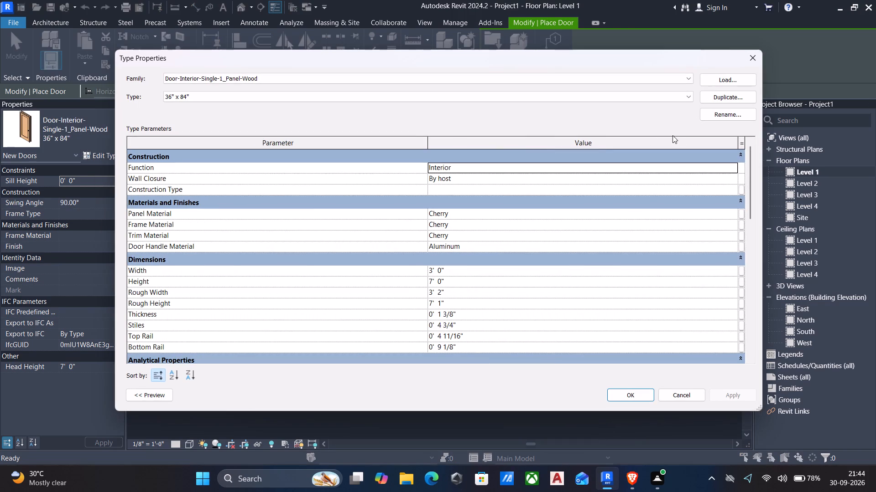
pyautogui.click(735, 93)
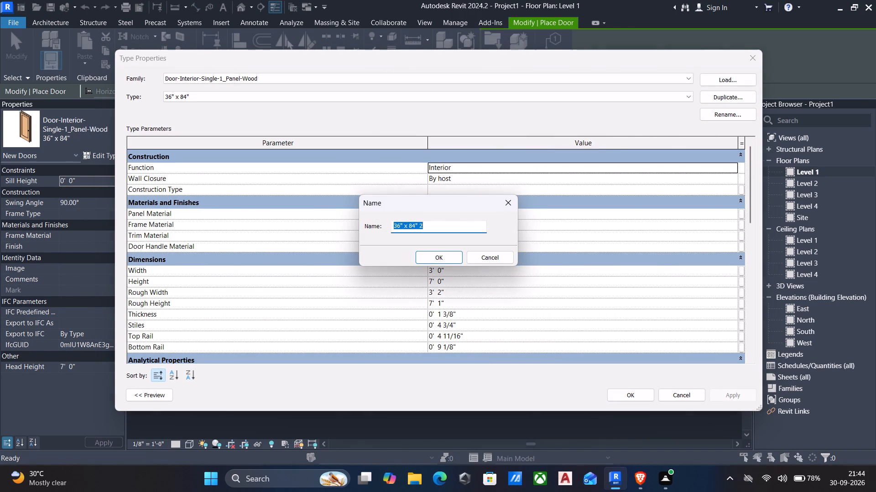
pyautogui.press('Return')
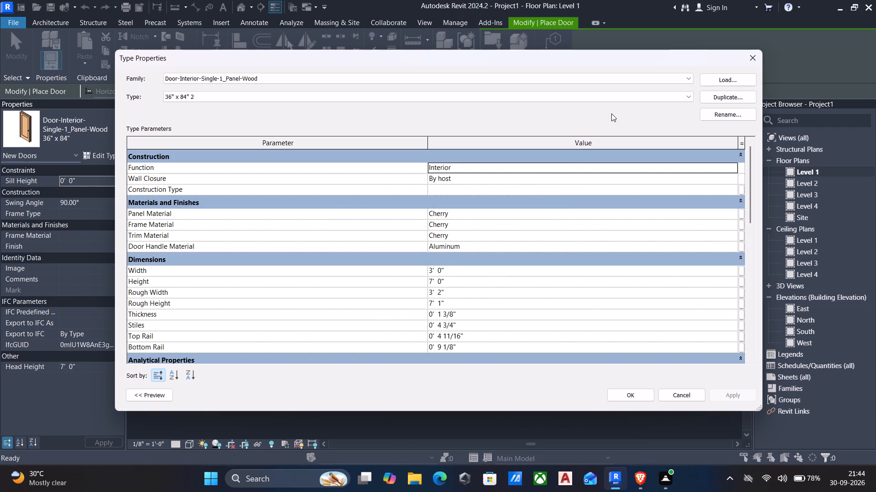
# Set the duplicated door type's width to 3' 6" and apply the change.
pyautogui.click(466, 275)
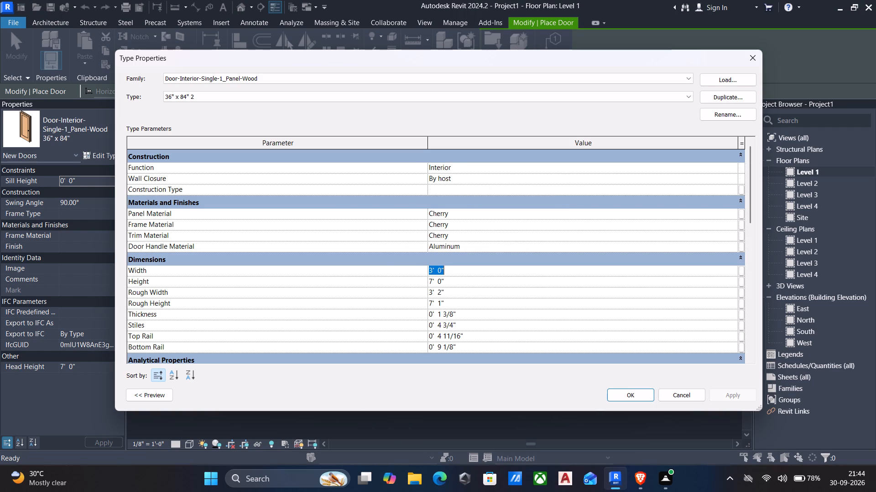
pyautogui.write('3\'6"')
pyautogui.press('Return')
pyautogui.click(738, 395)
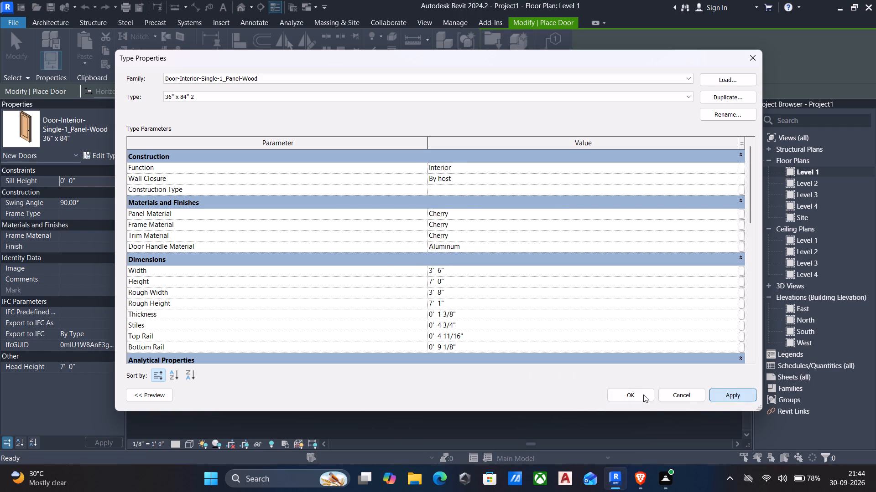
pyautogui.click(643, 395)
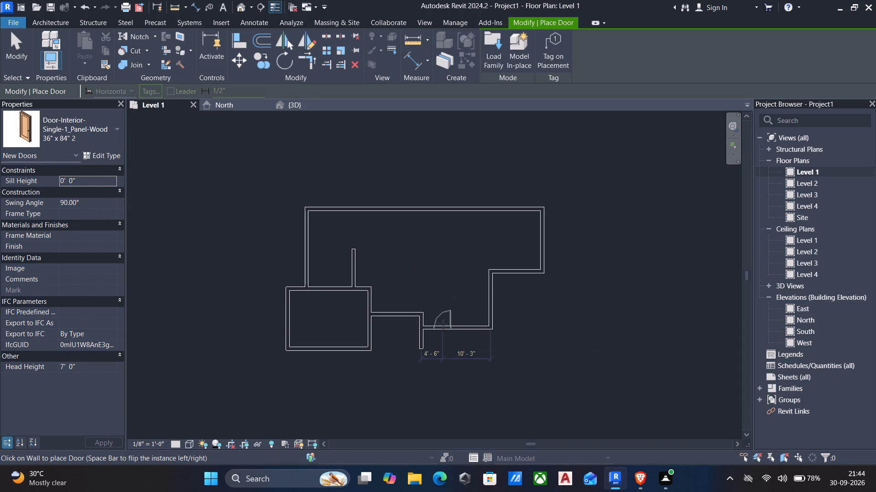
# Place the door with its swing flipped in the 14' 9" lower wall, about 3' 6" from the projecting stub wall.
pyautogui.press('space')
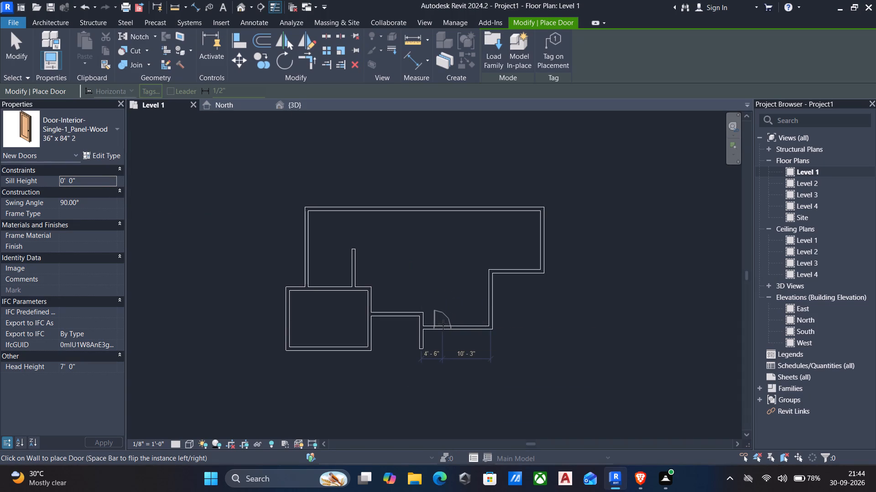
pyautogui.click(438, 324)
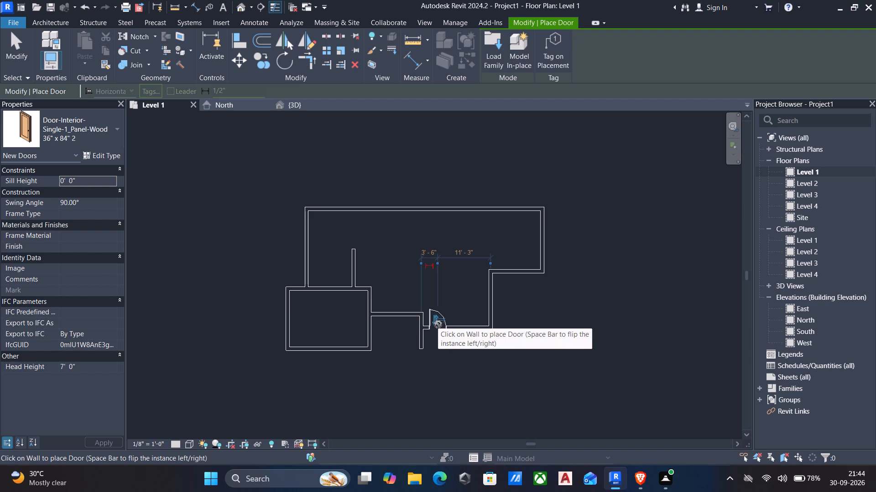
pyautogui.press('Escape')
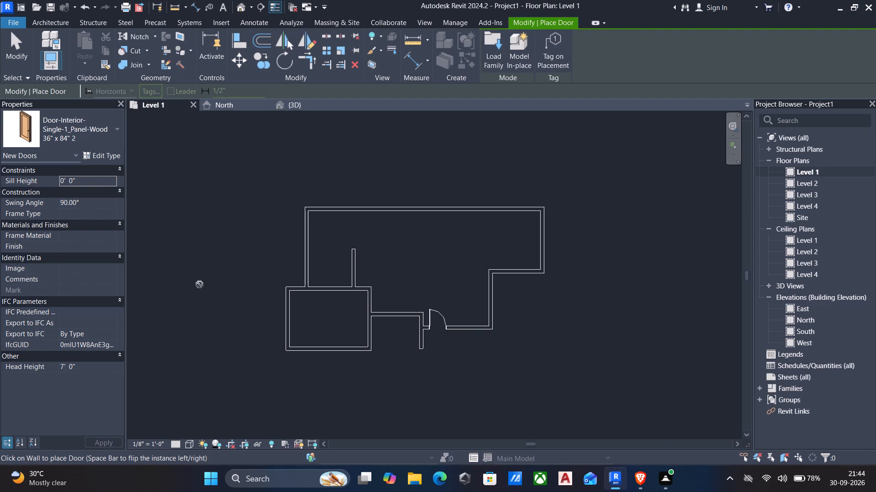
pyautogui.press('Escape')
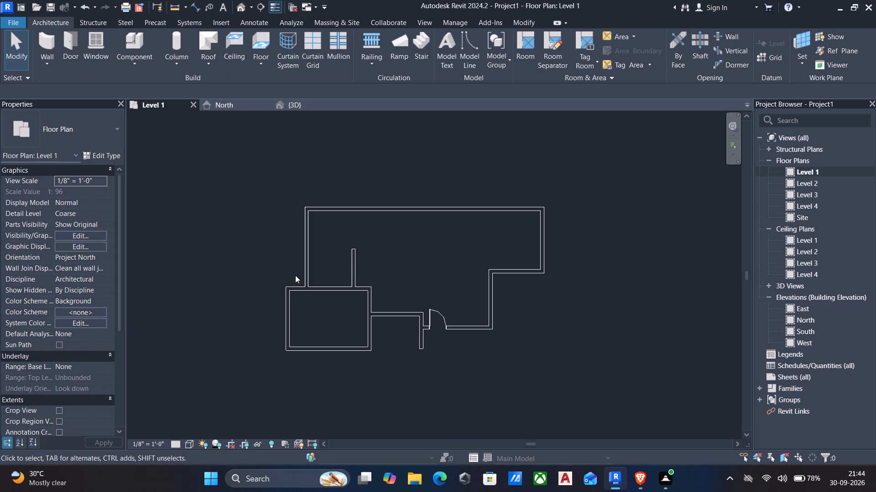
# In the 3D view, set the placed door's sill height to 2'.
pyautogui.click(235, 10)
pyautogui.keyDown('shift'); pyautogui.moveTo(430, 293); pyautogui.dragTo(449, 271, button='middle'); pyautogui.keyUp('shift')
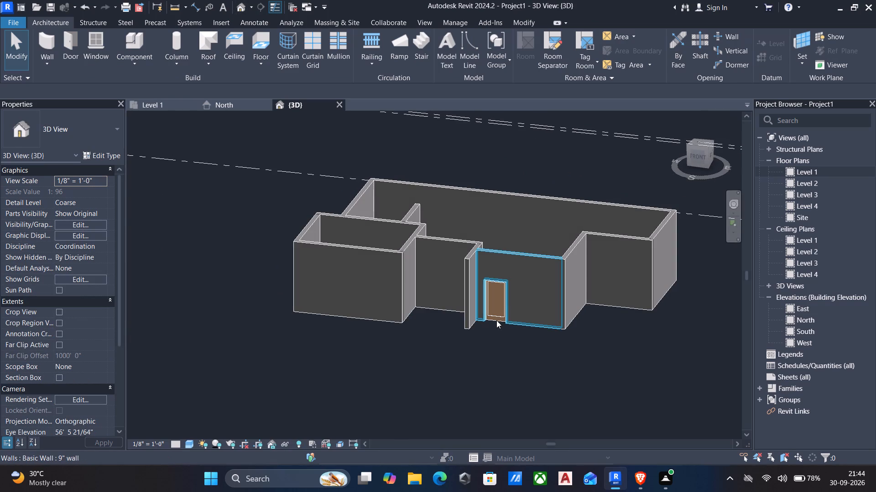
pyautogui.click(495, 316)
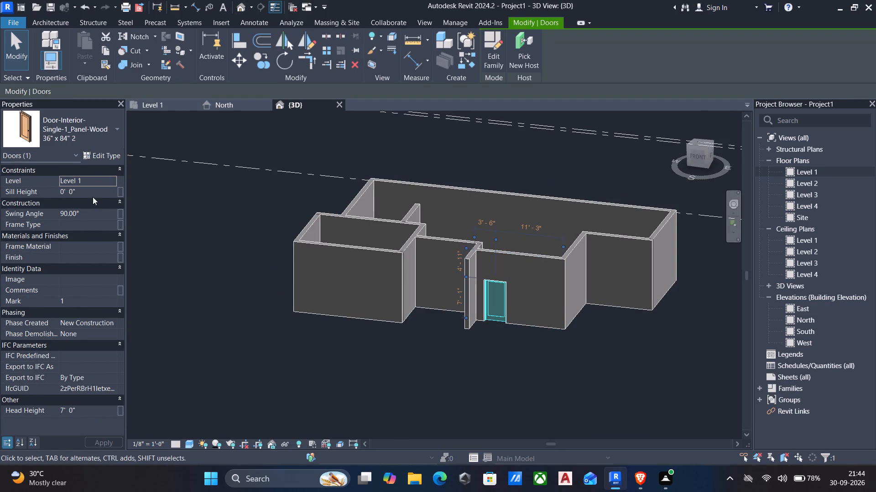
pyautogui.click(93, 197)
pyautogui.write("2'")
pyautogui.press('Return')
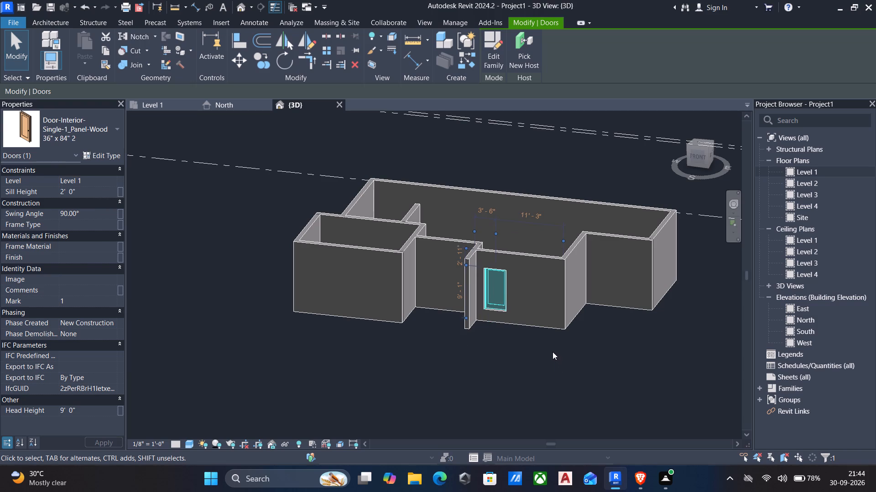
pyautogui.press('Escape')
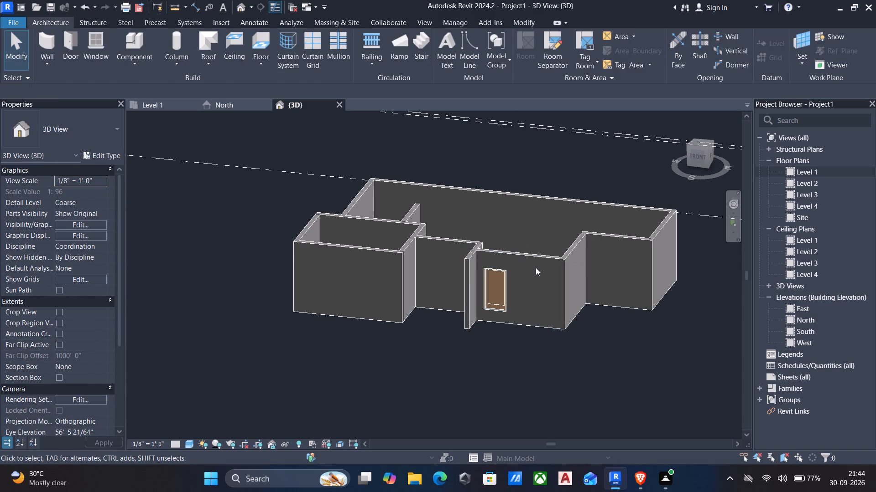
# Examine the door's host wall and the Level 1 line in the North elevation.
pyautogui.click(532, 256)
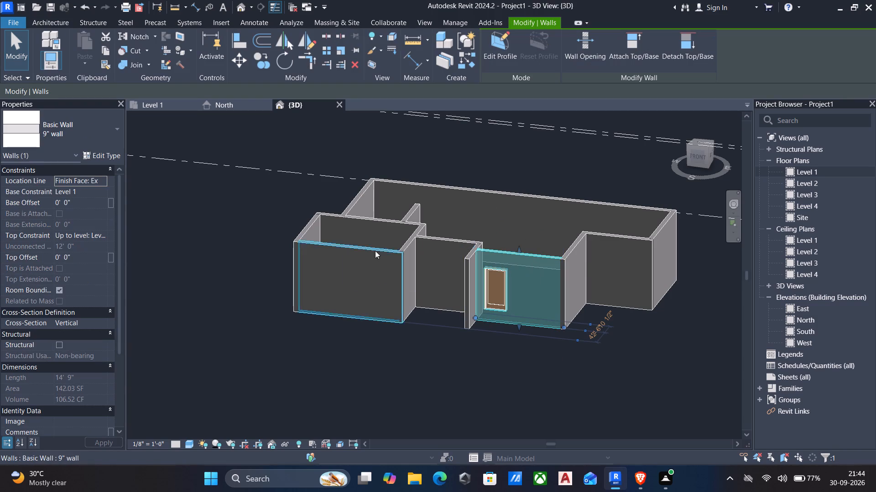
pyautogui.doubleClick(819, 320)
pyautogui.scroll(3, 453, 251)
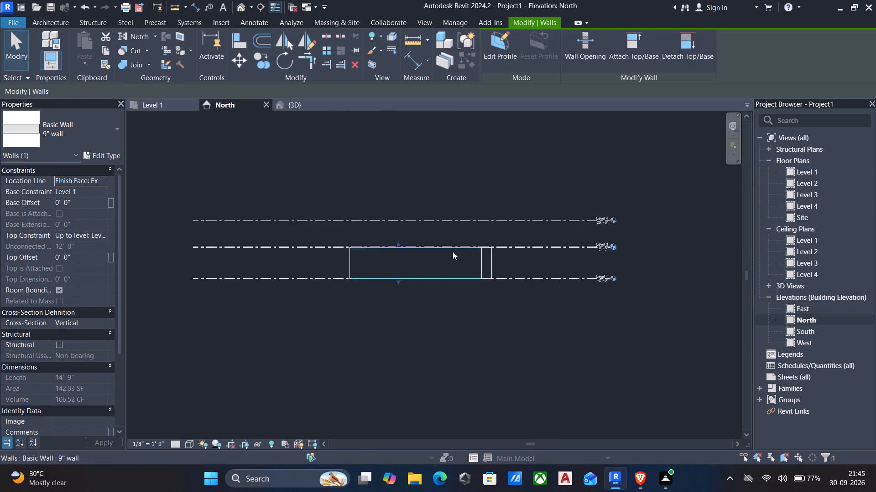
pyautogui.scroll(9, 453, 251)
pyautogui.scroll(-6, 452, 239)
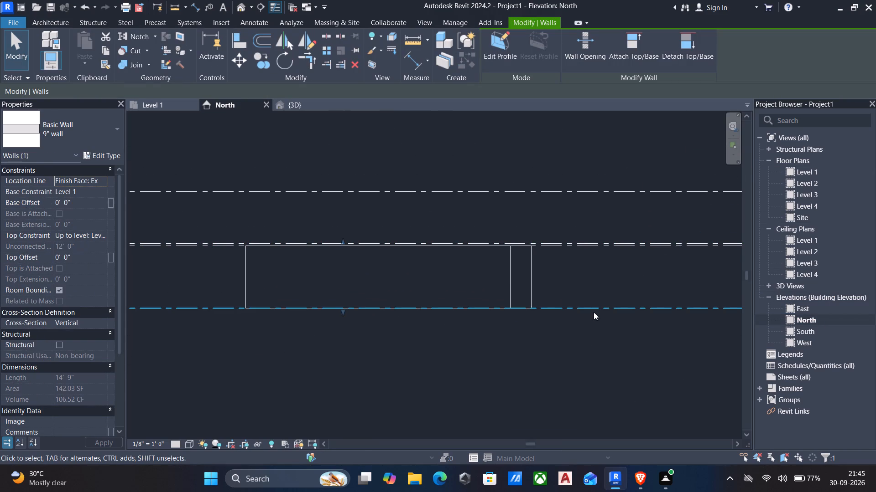
pyautogui.click(591, 307)
pyautogui.scroll(-4, 402, 256)
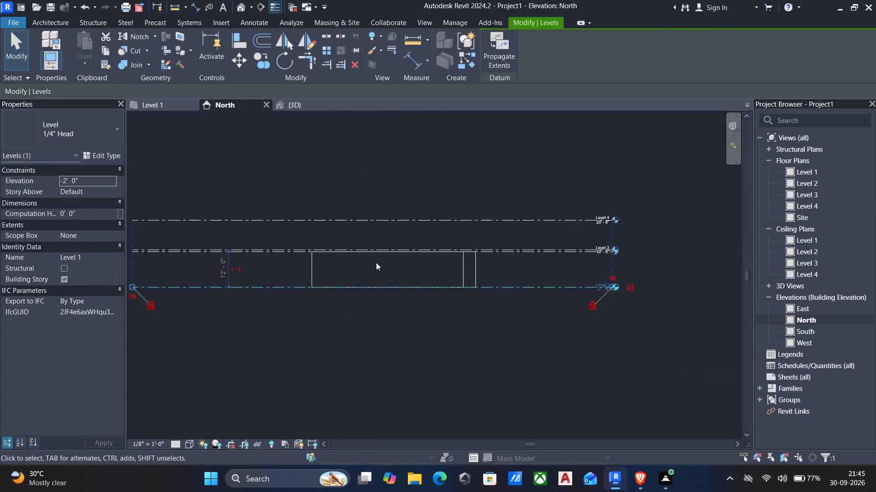
pyautogui.press('Escape')
# On the Level 1 plan, extend the free end of the stub wall beside the door to a 10' 0" length.
pyautogui.click(151, 102)
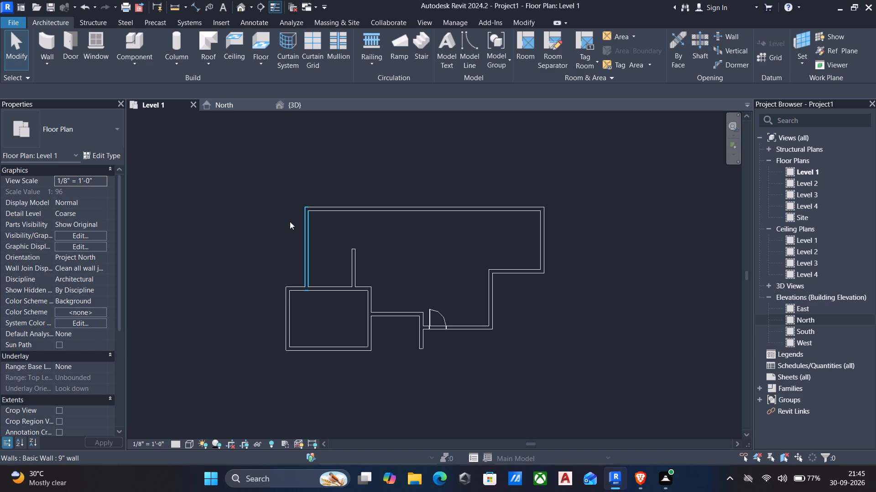
pyautogui.click(419, 347)
pyautogui.moveTo(422, 348); pyautogui.dragTo(421, 362)
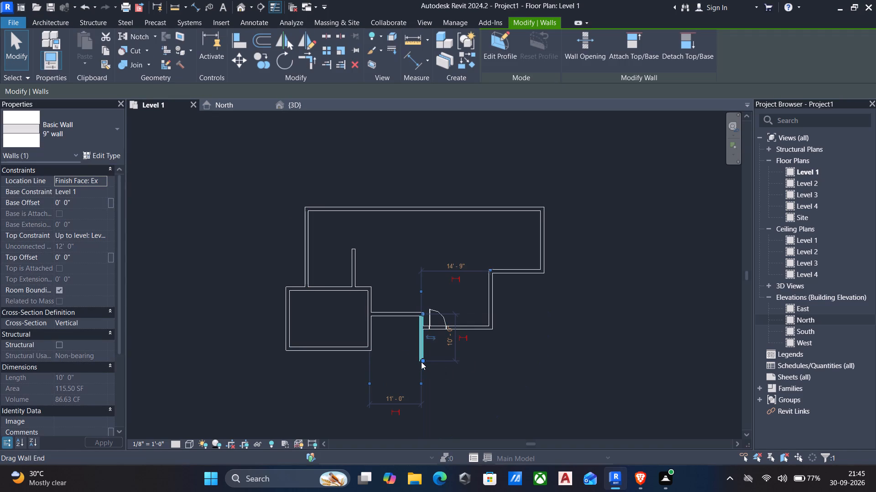
pyautogui.press('Escape')
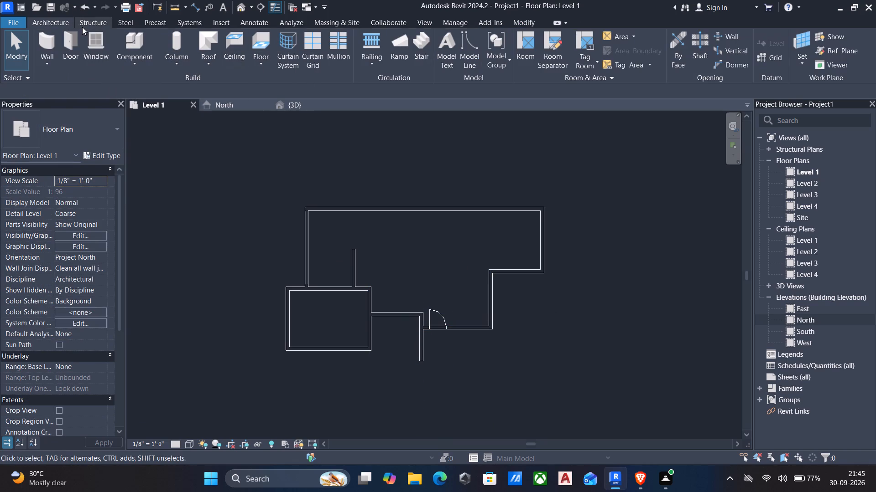
# Draw a Curtain Wall 1 about 10' 1 1/2" long inside the short horizontal 9" wall between the small room and the stub wall.
pyautogui.press('w')
pyautogui.press('a')
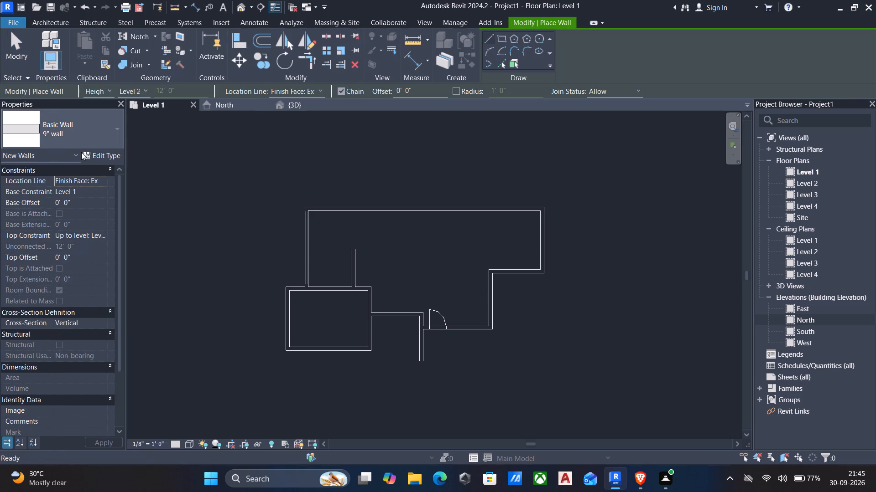
pyautogui.click(106, 129)
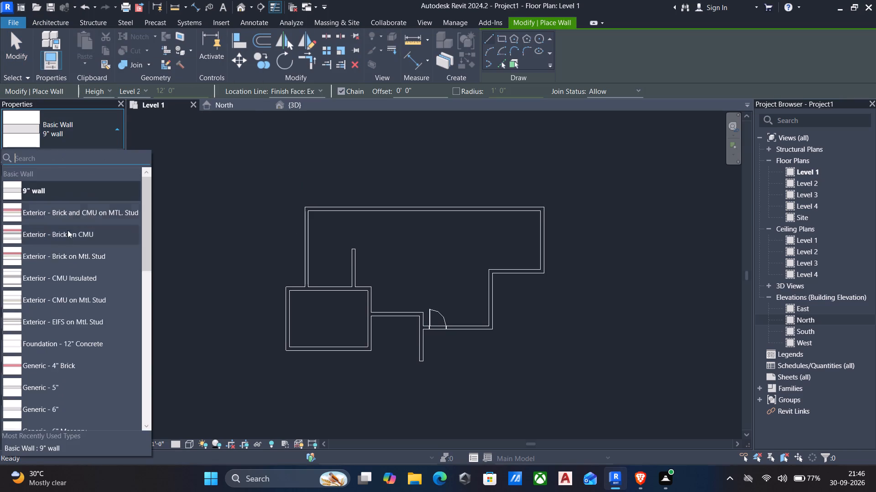
pyautogui.scroll(-9, 60, 248)
pyautogui.click(42, 326)
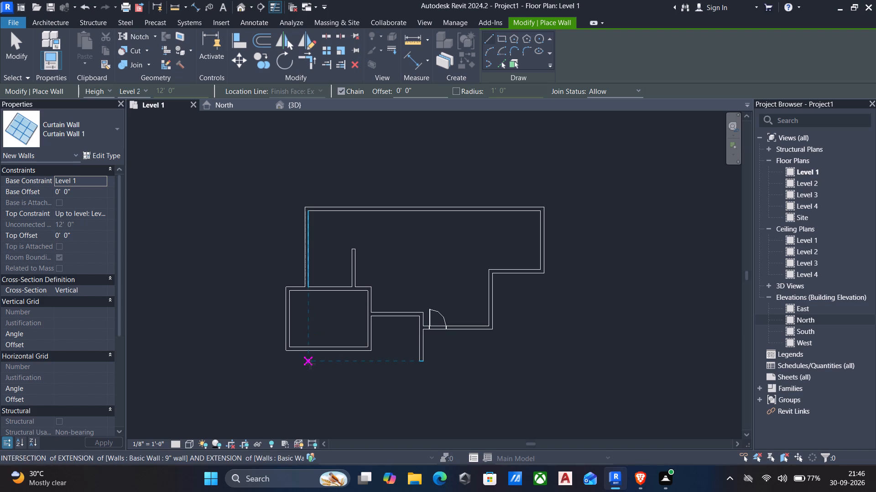
pyautogui.scroll(10, 385, 326)
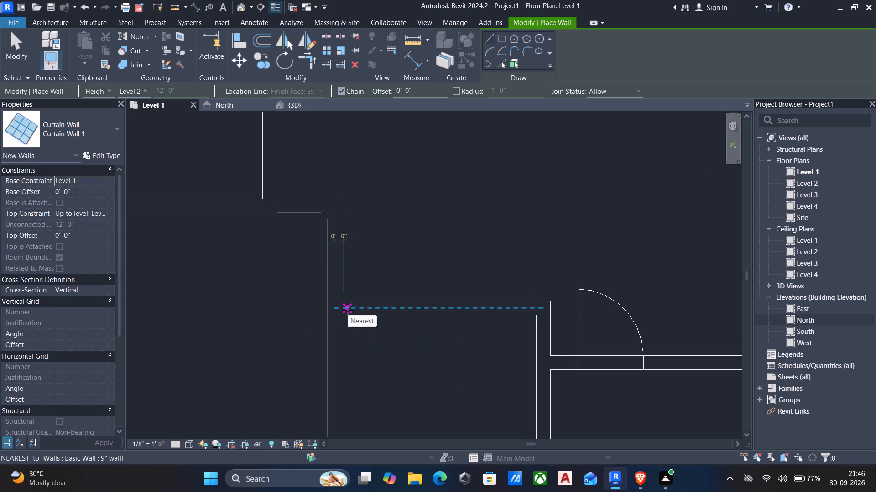
pyautogui.click(348, 310)
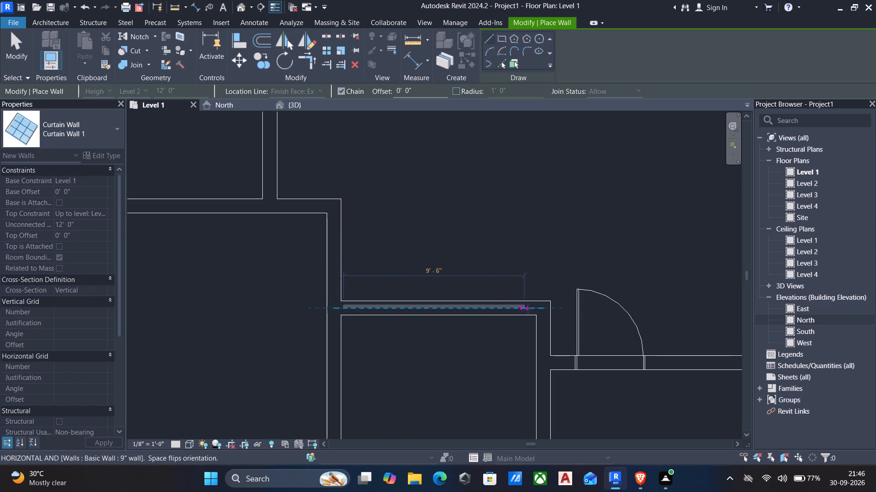
pyautogui.scroll(4, 530, 308)
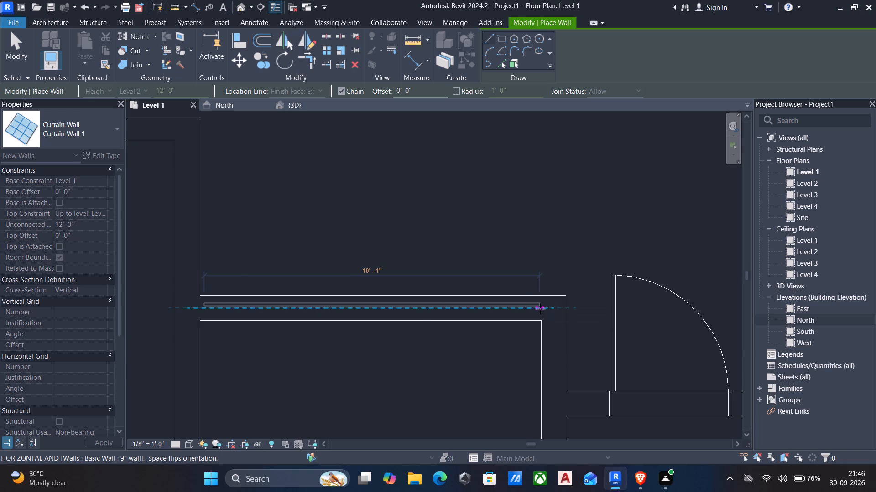
pyautogui.click(538, 310)
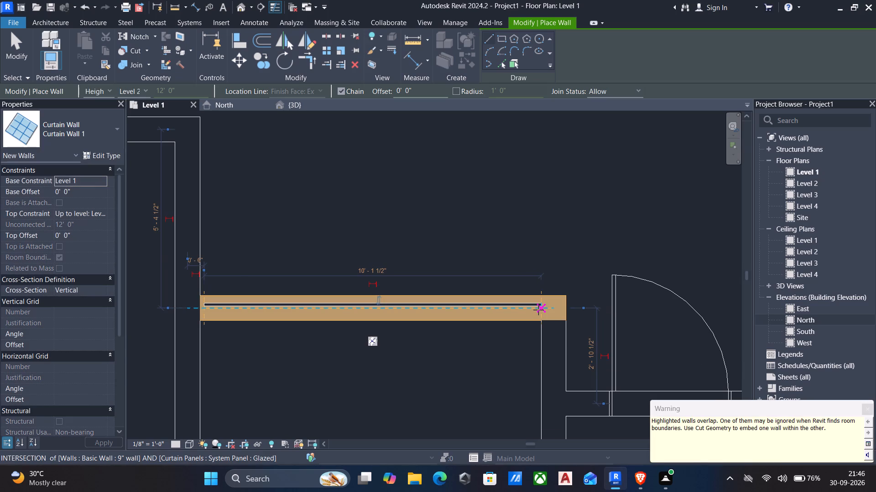
pyautogui.press('Escape')
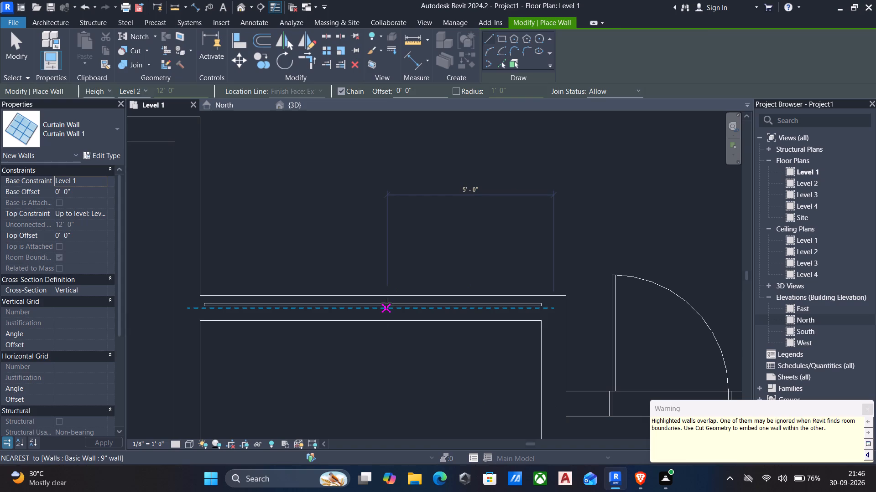
pyautogui.press('Escape')
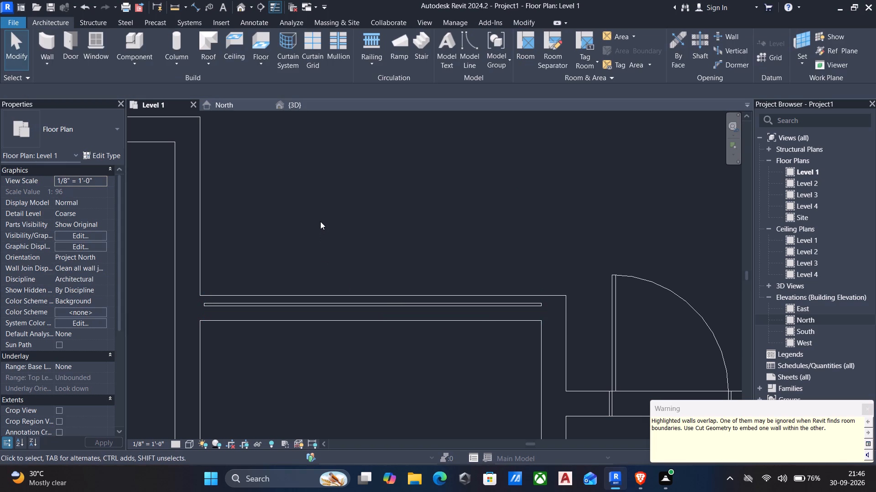
# Nudge the curtain wall left toward the small room's wall.
pyautogui.scroll(1, 320, 221)
pyautogui.scroll(-1, 320, 221)
pyautogui.click(420, 299)
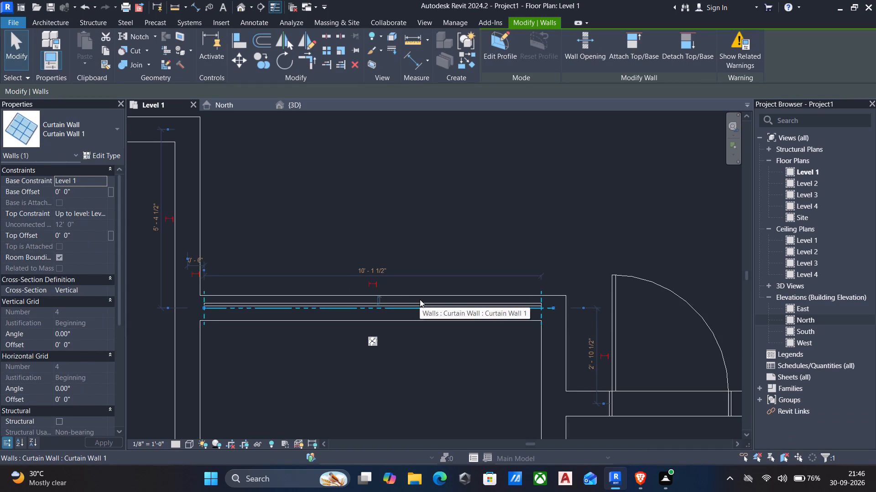
pyautogui.press('Left')
pyautogui.press('Escape')
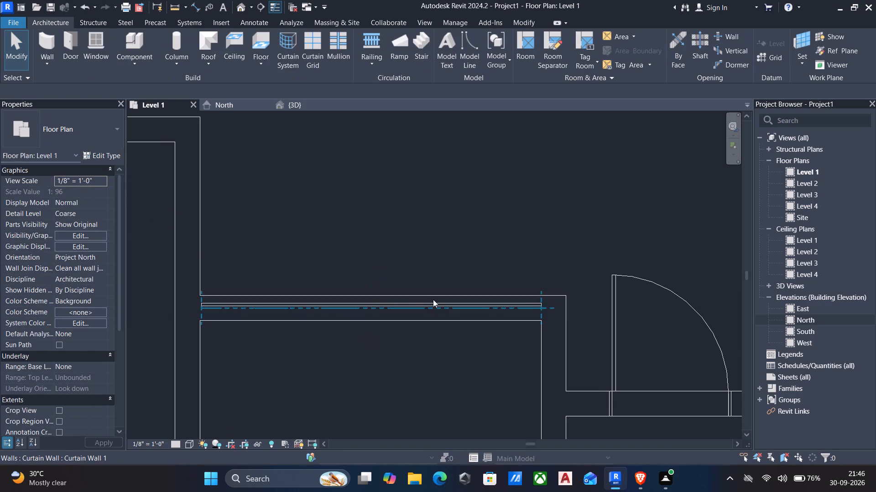
# Use Cut Geometry to cut the 9" host wall with the curtain wall so that it is embedded.
pyautogui.scroll(-5, 433, 299)
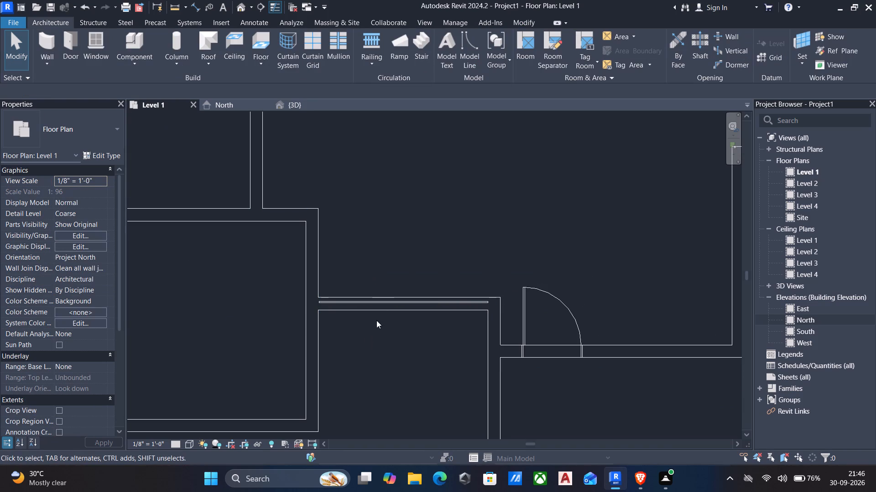
pyautogui.click(367, 311)
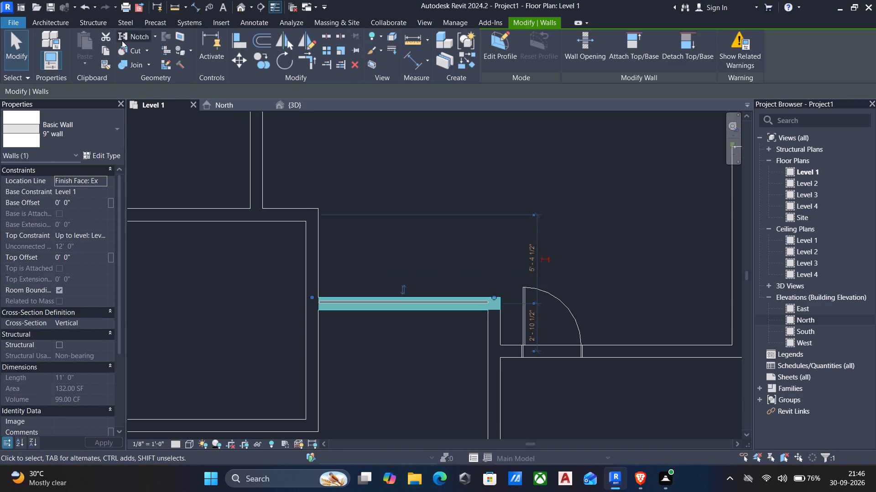
pyautogui.click(125, 49)
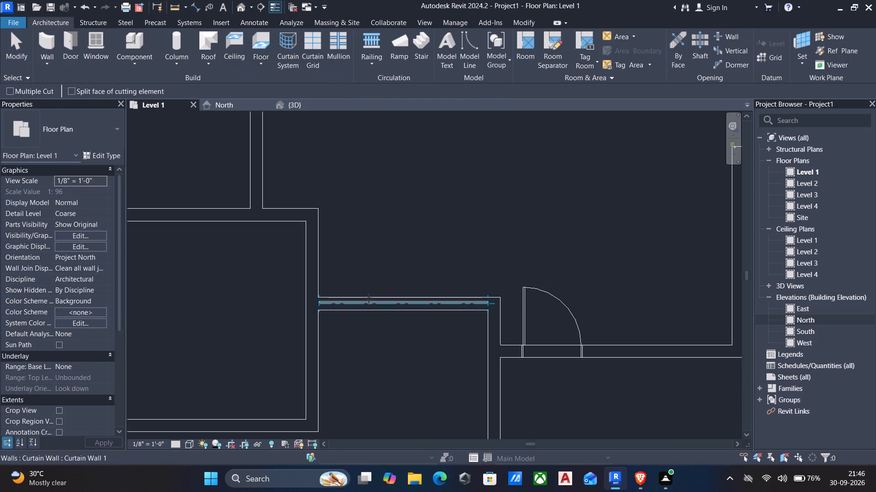
pyautogui.click(368, 295)
pyautogui.click(375, 303)
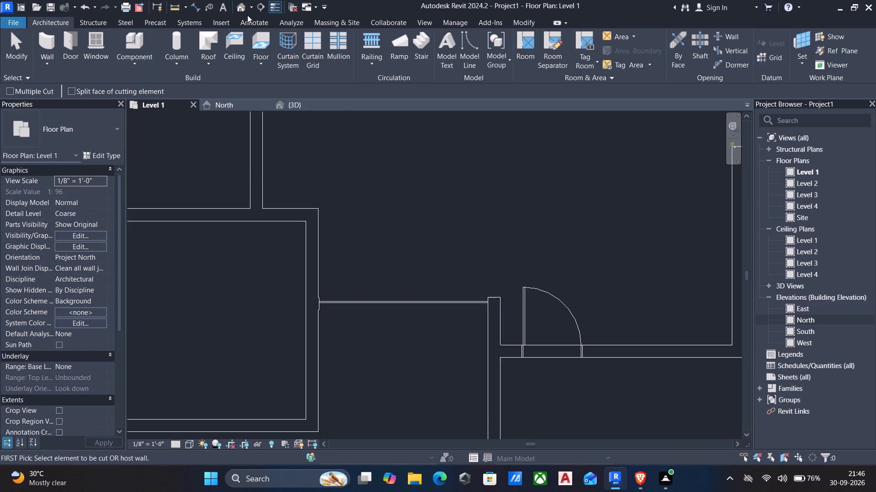
# Examine in 3D how the embedded curtain wall sits between the small room and the stub wall.
pyautogui.click(237, 9)
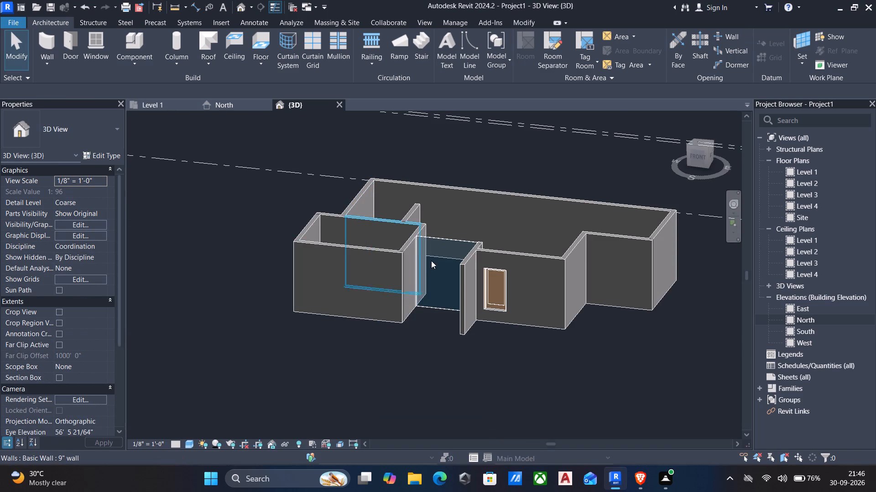
pyautogui.scroll(5, 433, 257)
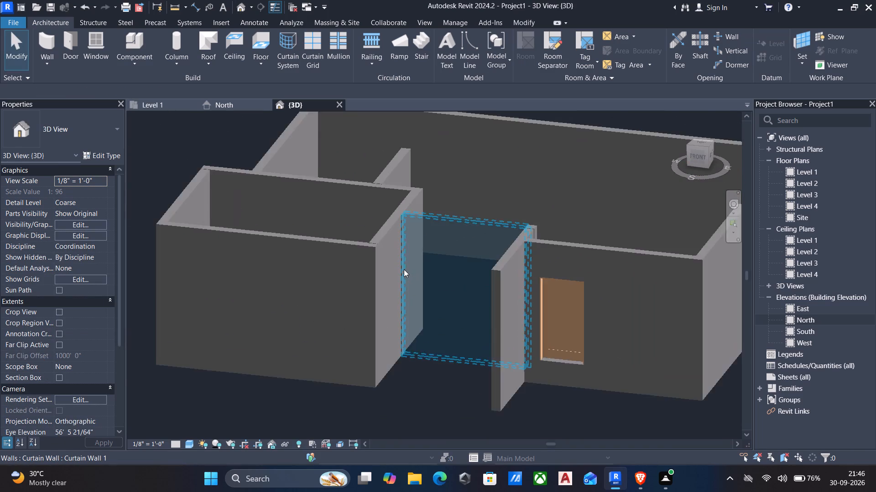
pyautogui.scroll(4, 404, 269)
pyautogui.keyDown('shift'); pyautogui.moveTo(400, 272); pyautogui.dragTo(461, 250, button='middle'); pyautogui.keyUp('shift')
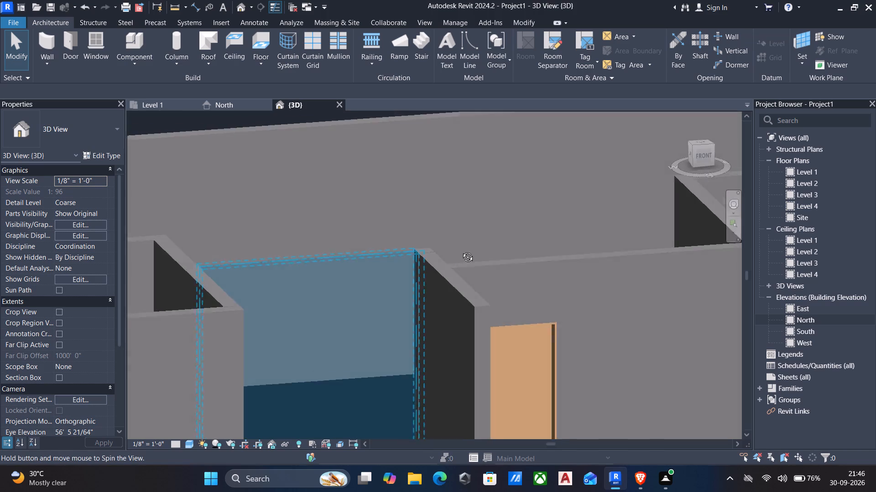
pyautogui.keyDown('shift'); pyautogui.moveTo(461, 250); pyautogui.dragTo(416, 295, button='middle'); pyautogui.keyUp('shift')
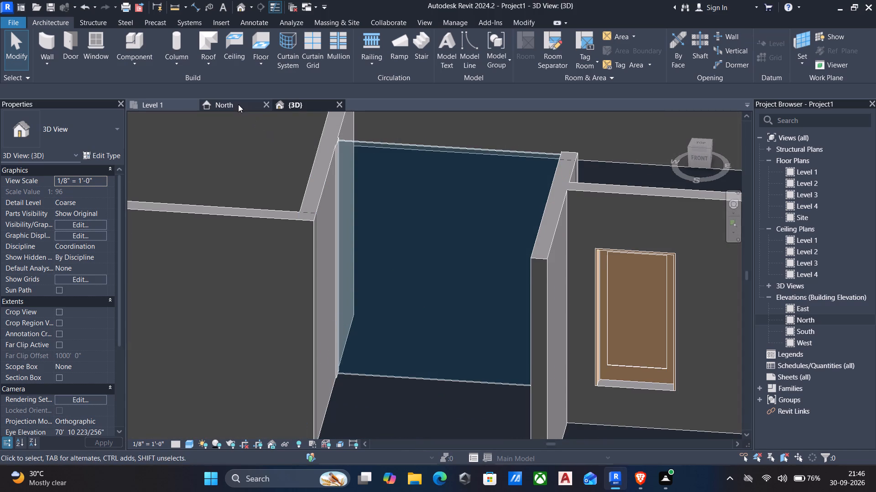
# On the Level 1 plan, set the curtain wall's length to 9' 0".
pyautogui.click(167, 103)
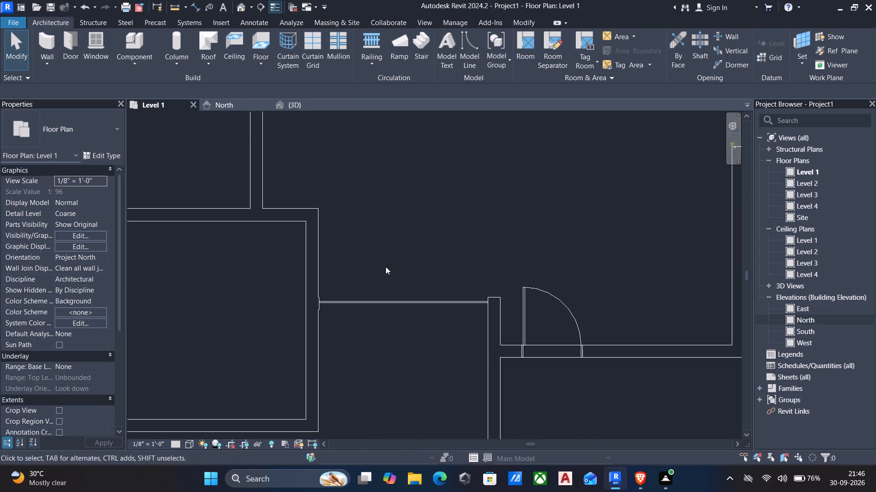
pyautogui.scroll(4, 465, 310)
pyautogui.click(464, 302)
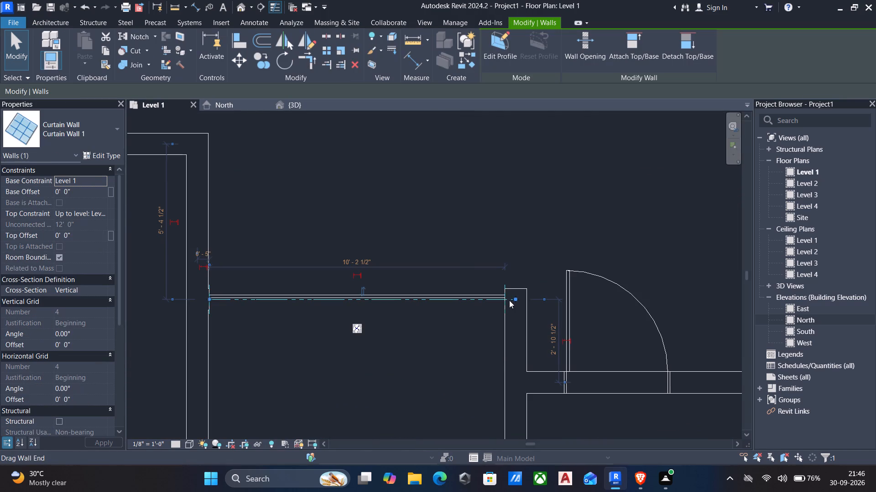
pyautogui.moveTo(506, 297); pyautogui.dragTo(495, 298)
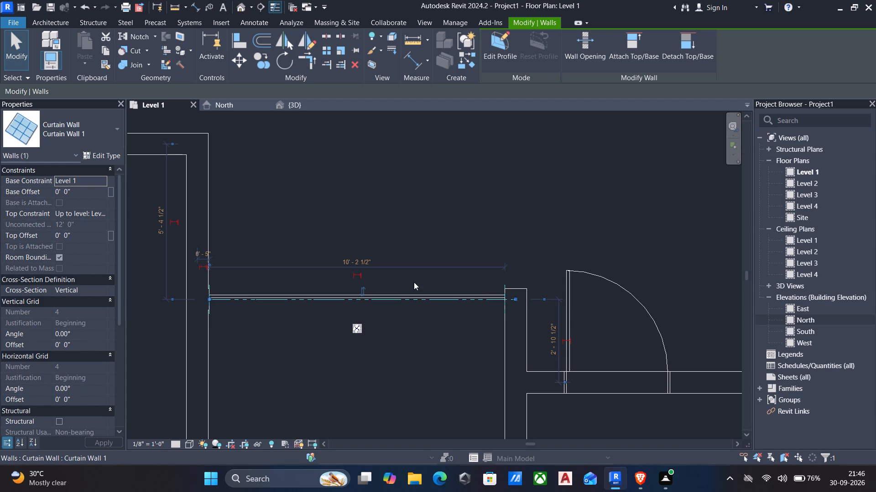
pyautogui.click(357, 260)
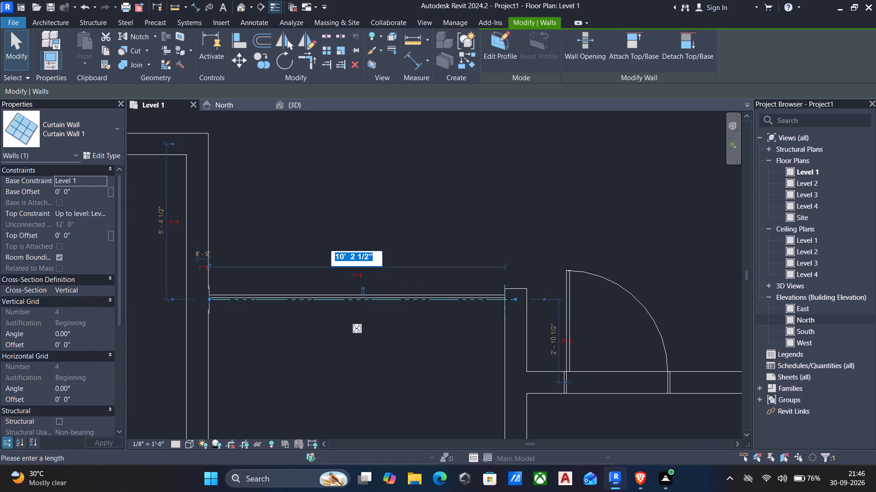
pyautogui.write("9'")
pyautogui.press('Return')
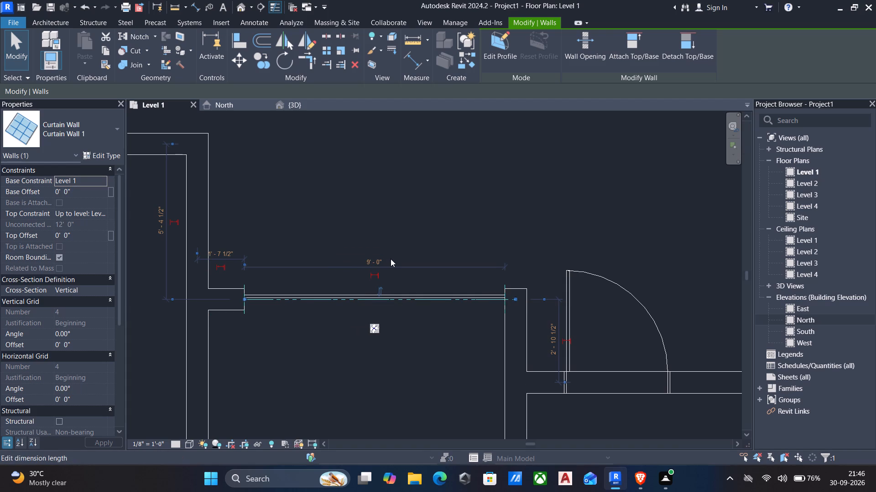
pyautogui.press('Escape')
# Nudge the curtain wall left toward the small room until it spans about 9' 11".
pyautogui.click(363, 298)
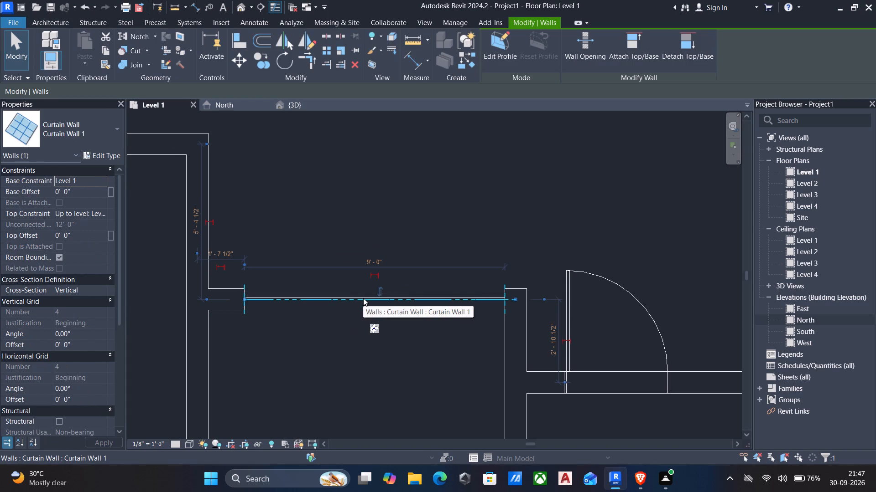
pyautogui.press('Left')
pyautogui.press('Left')
pyautogui.press('Left')
pyautogui.press('Left')
pyautogui.press('Left')
pyautogui.press('Left')
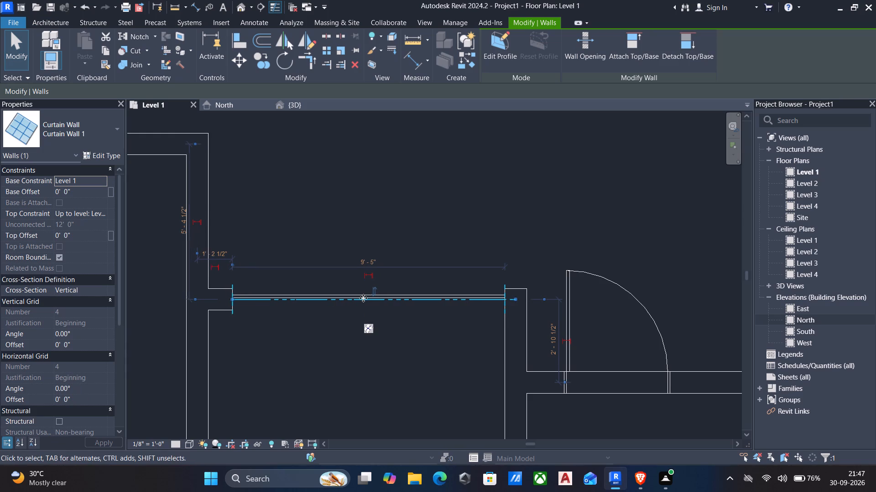
pyautogui.press('Left')
pyautogui.press('Left')
pyautogui.press('Left')
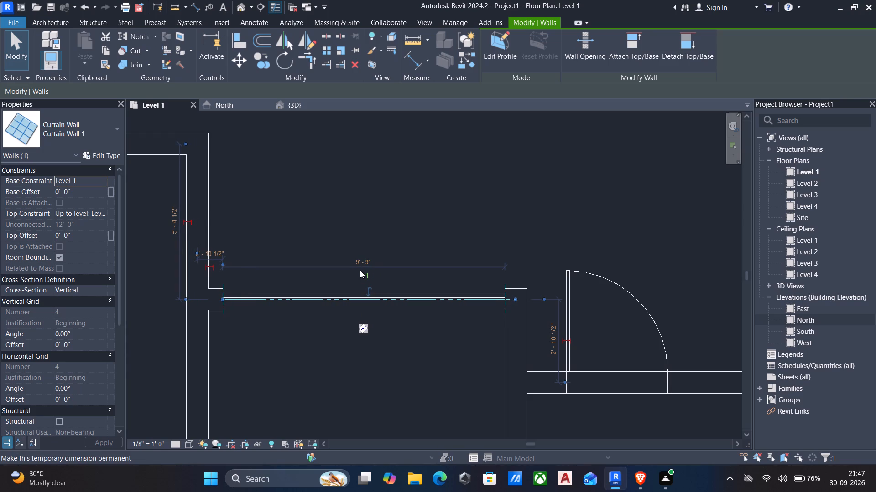
pyautogui.press('Left')
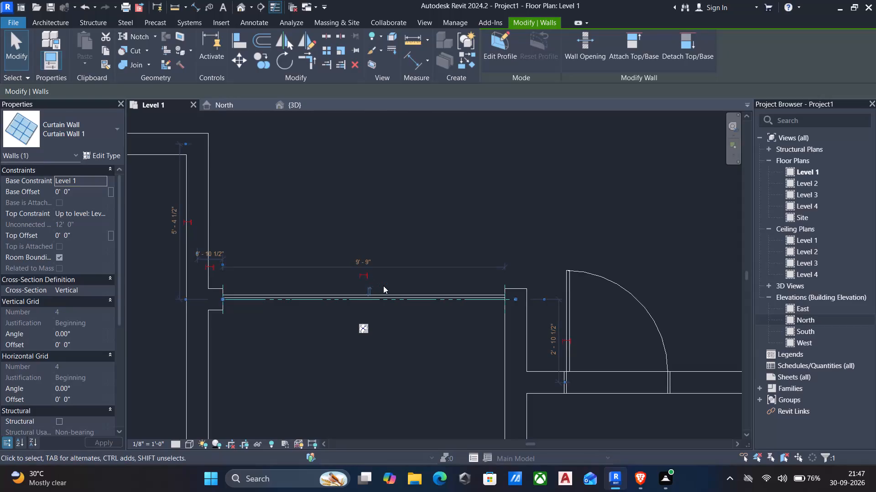
pyautogui.press('Left')
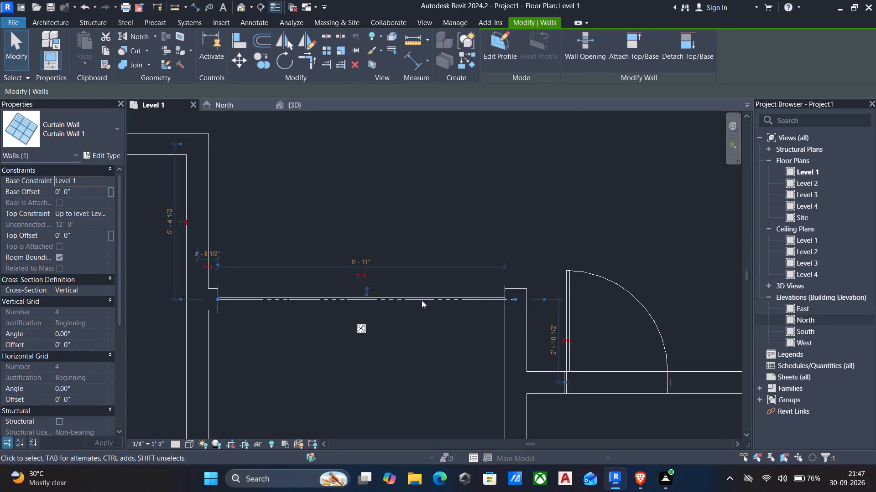
pyautogui.press('Escape')
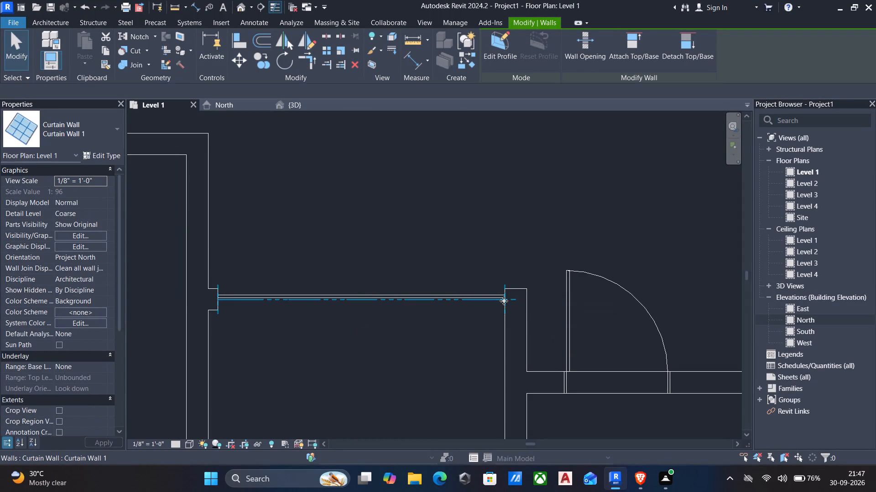
# Pull the curtain wall's end beside the stub wall inward, shortening it to about 9' 3".
pyautogui.scroll(4, 504, 301)
pyautogui.click(517, 295)
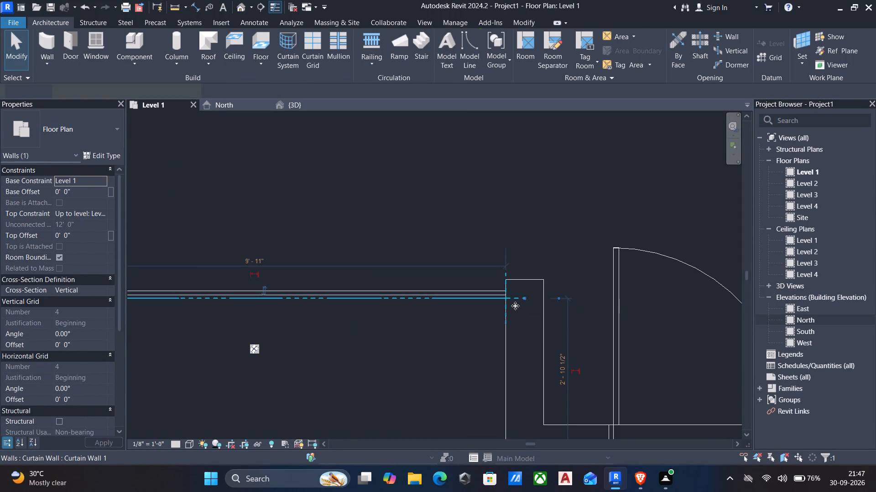
pyautogui.moveTo(523, 297); pyautogui.dragTo(472, 299)
pyautogui.scroll(-4, 450, 313)
pyautogui.moveTo(440, 330); pyautogui.dragTo(445, 330, button='middle')
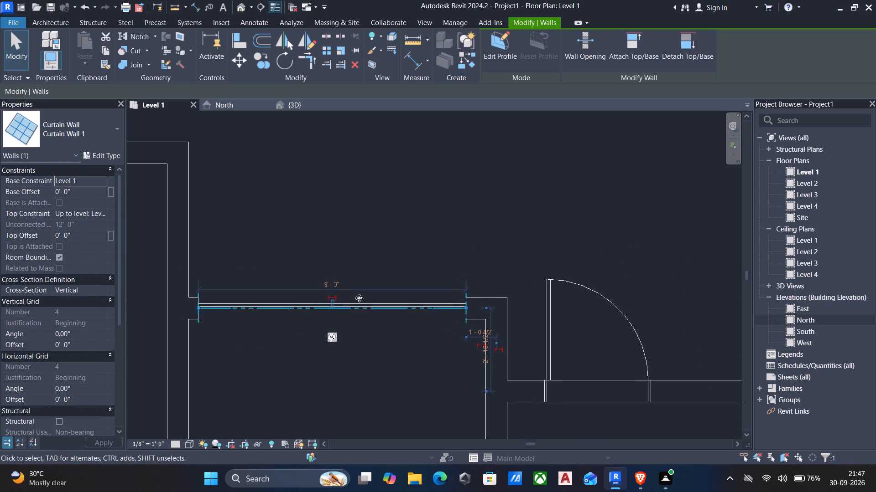
pyautogui.press('Escape')
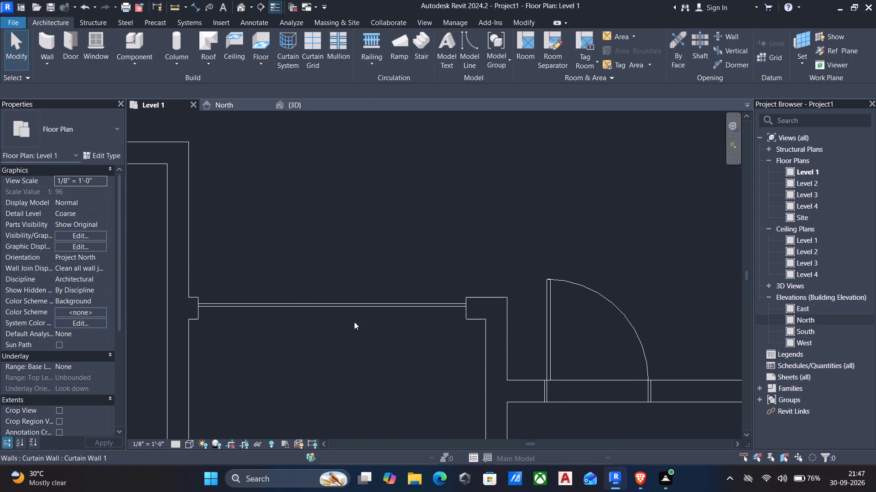
# Nudge the curtain wall right, leaving about 0' 10 1/2" to the small room's wall centerline.
pyautogui.click(356, 311)
pyautogui.press('Right')
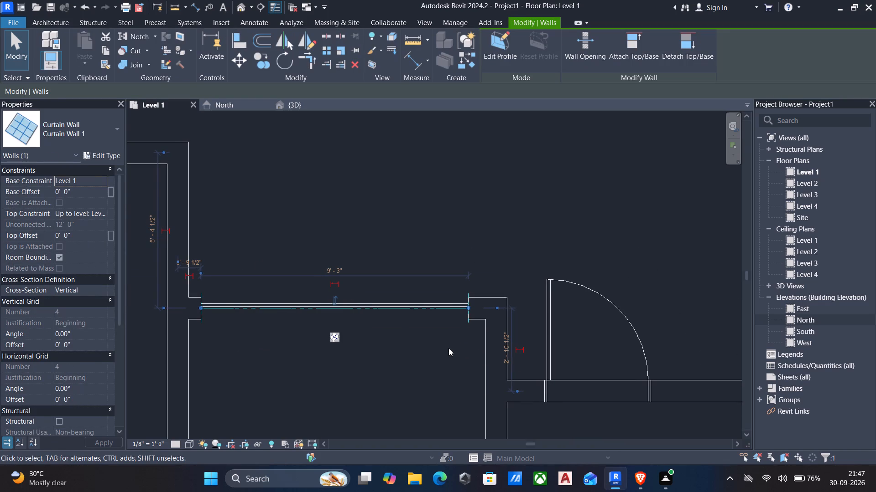
pyautogui.press('Right')
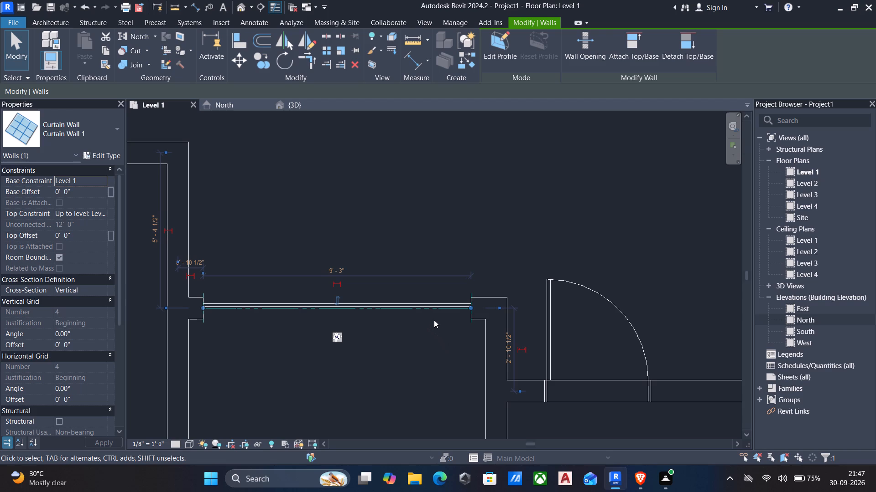
# Set the curtain wall's Base Offset to 4' 0" and its Top Offset to -3' 0" in the 3D view.
pyautogui.click(293, 104)
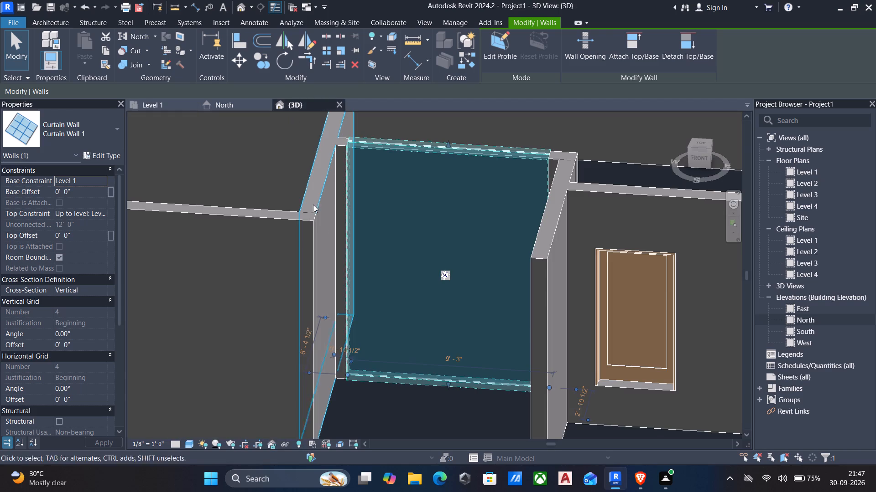
pyautogui.scroll(1, 342, 275)
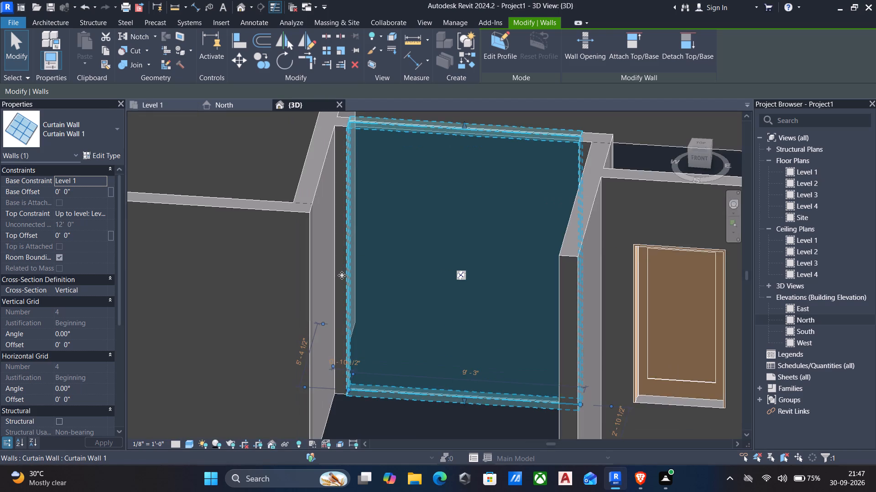
pyautogui.scroll(-3, 342, 275)
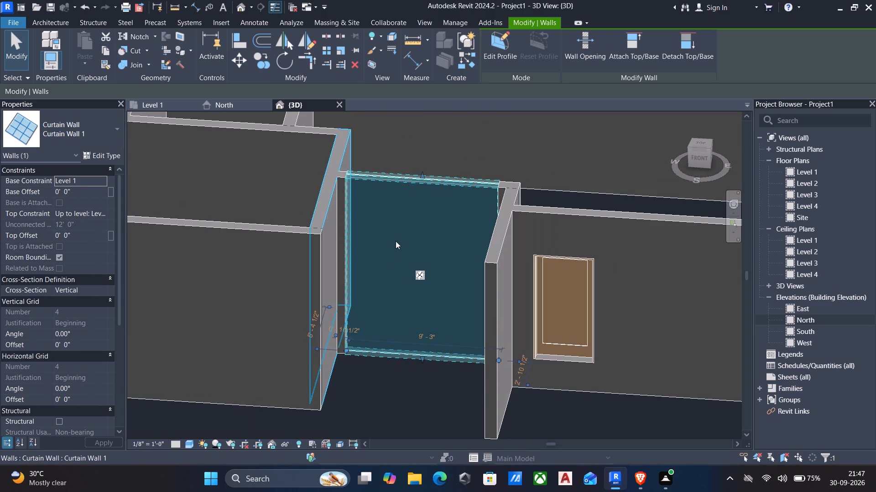
pyautogui.click(90, 193)
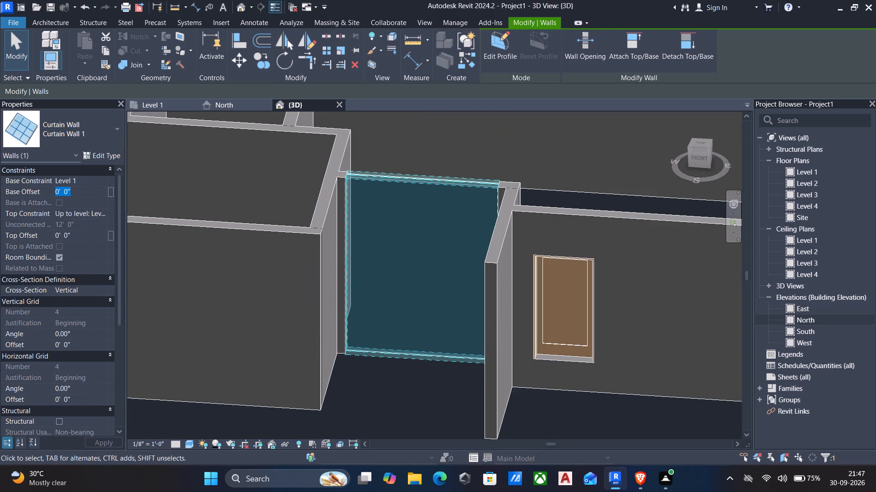
pyautogui.write("4'")
pyautogui.press('Return')
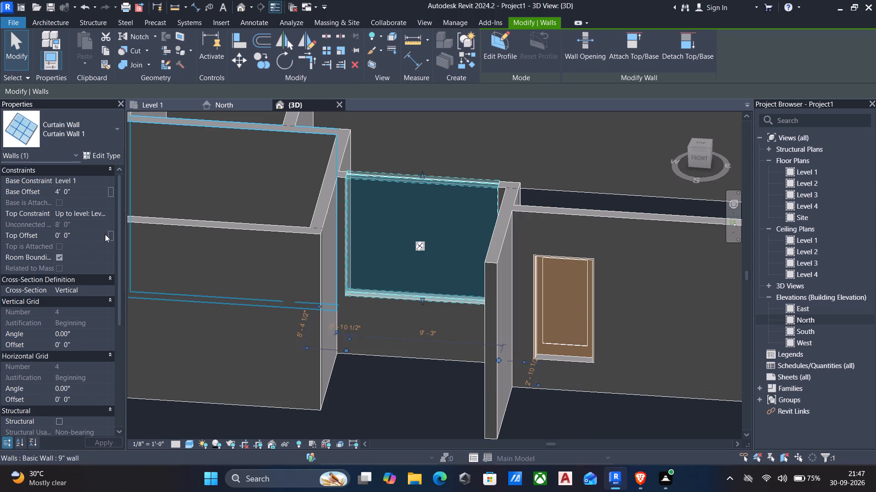
pyautogui.click(87, 235)
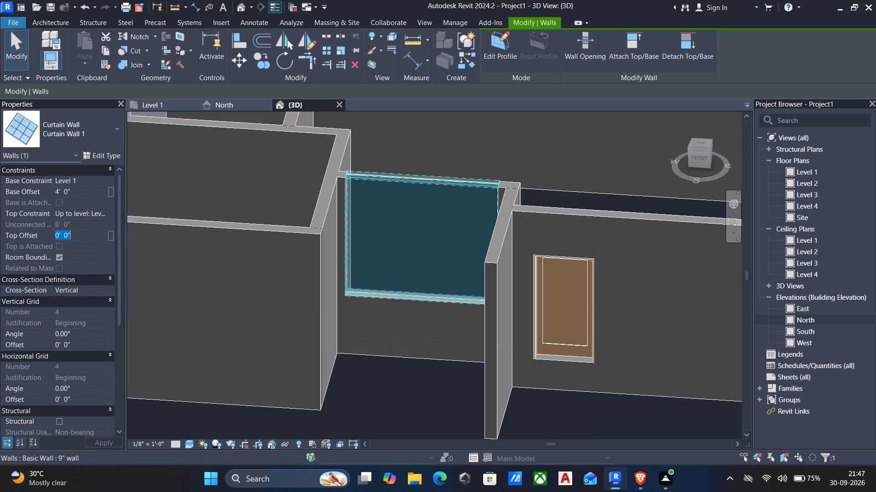
pyautogui.press('-')
pyautogui.write("3'")
pyautogui.press('Return')
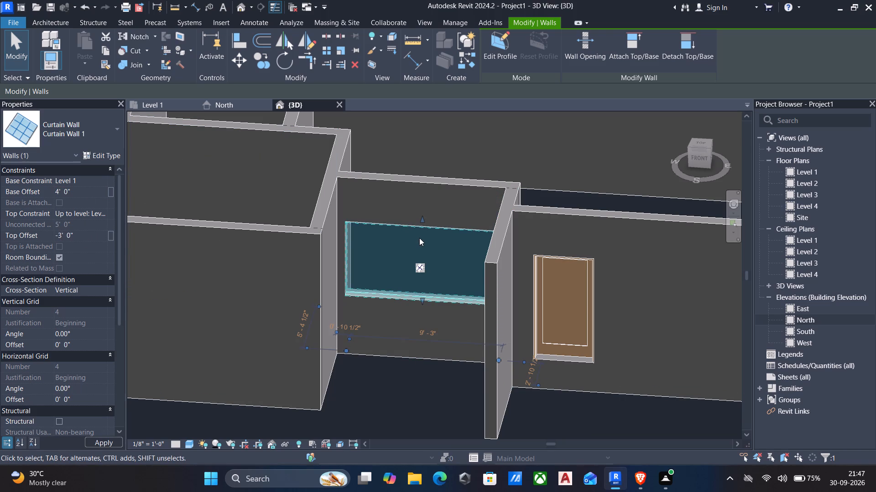
# Examine the resized curtain wall in its host wall in 3D and review the whole Level 1 plan.
pyautogui.keyDown('shift'); pyautogui.moveTo(420, 238); pyautogui.dragTo(434, 187, button='middle'); pyautogui.keyUp('shift')
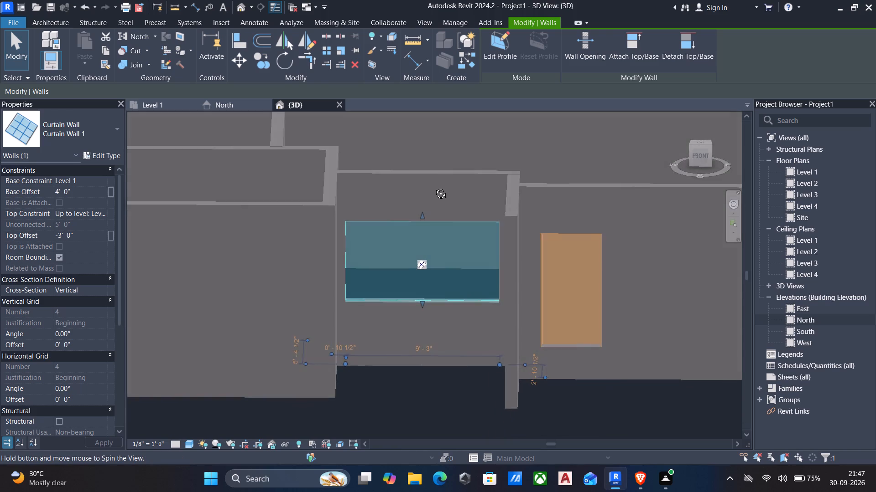
pyautogui.keyDown('shift'); pyautogui.moveTo(434, 187); pyautogui.dragTo(422, 167, button='middle'); pyautogui.keyUp('shift')
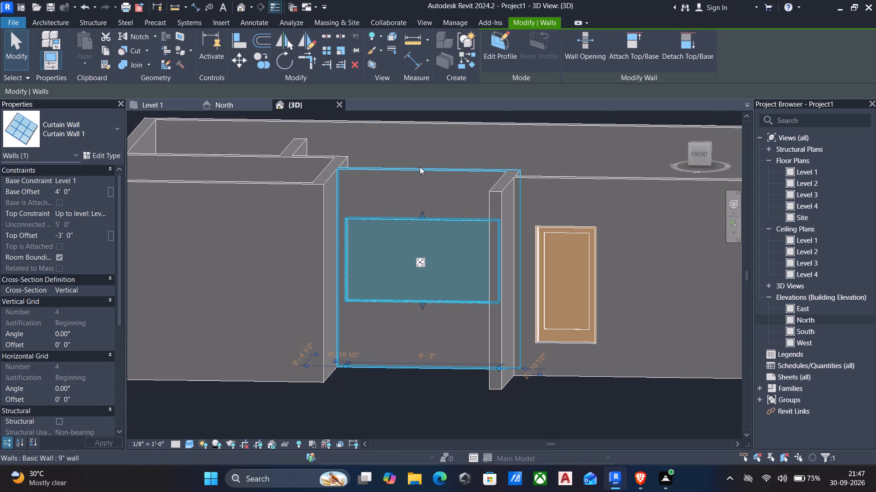
pyautogui.press('Escape')
pyautogui.scroll(-3, 404, 215)
pyautogui.moveTo(404, 248); pyautogui.dragTo(417, 252, button='middle')
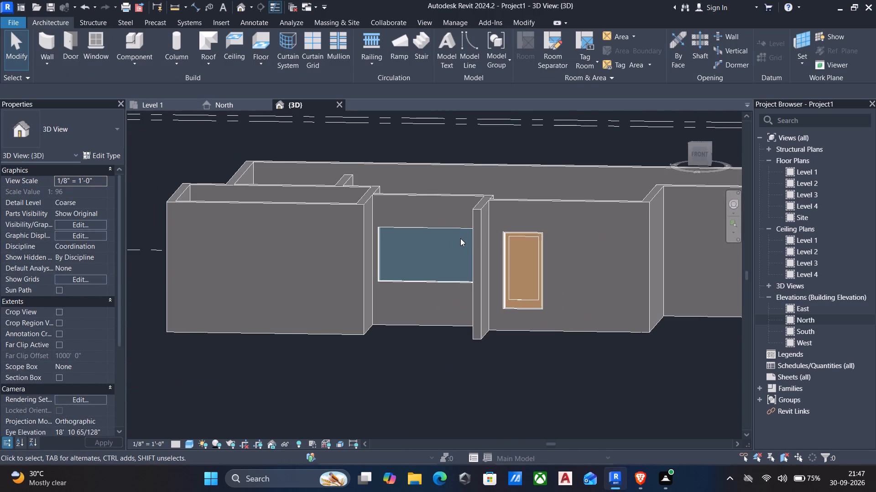
pyautogui.click(179, 103)
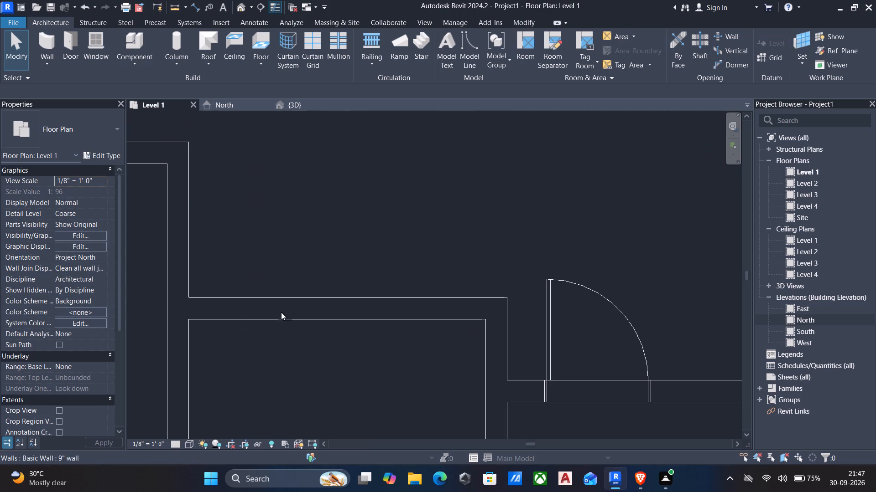
pyautogui.scroll(-3, 377, 373)
pyautogui.moveTo(378, 371); pyautogui.dragTo(415, 210, button='middle')
pyautogui.scroll(-2, 412, 230)
pyautogui.middleClick(406, 241)
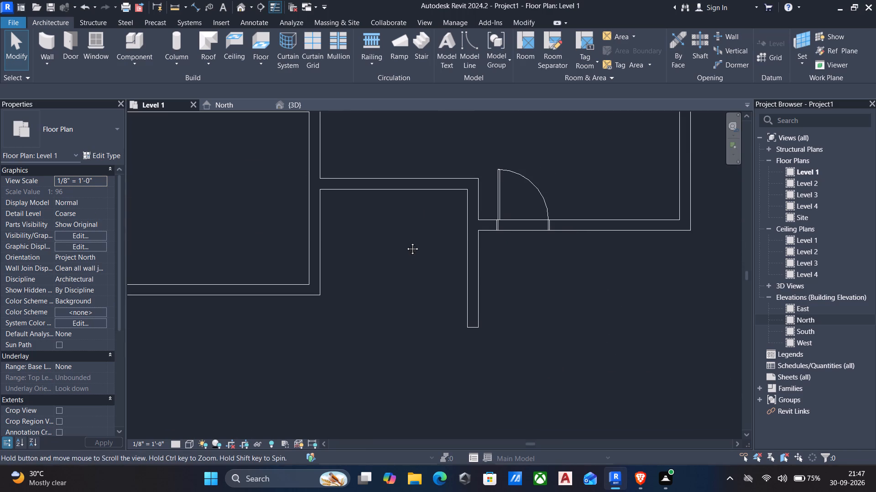
pyautogui.scroll(-3, 418, 235)
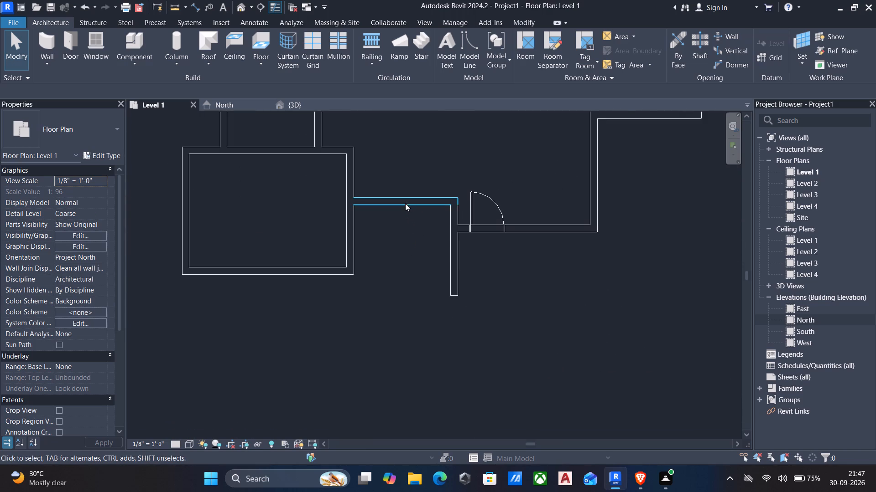
pyautogui.scroll(-2, 404, 200)
pyautogui.moveTo(404, 200); pyautogui.dragTo(386, 265, button='middle')
pyautogui.scroll(-4, 388, 242)
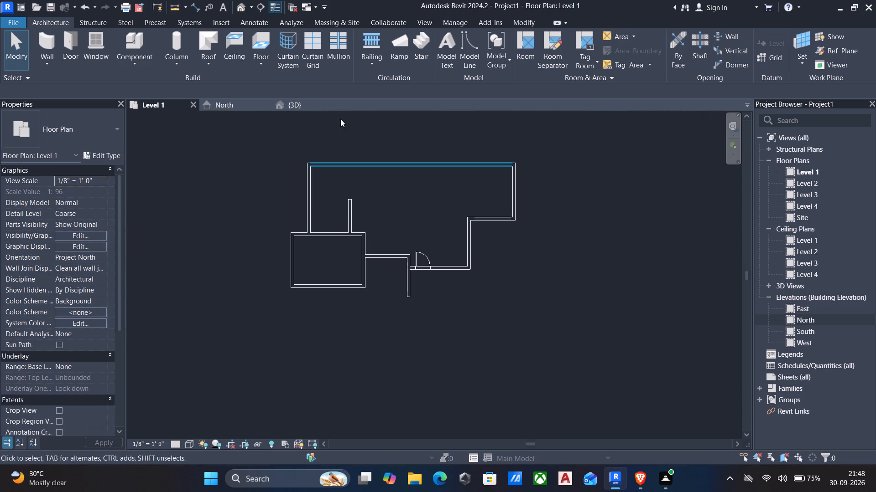
pyautogui.click(242, 10)
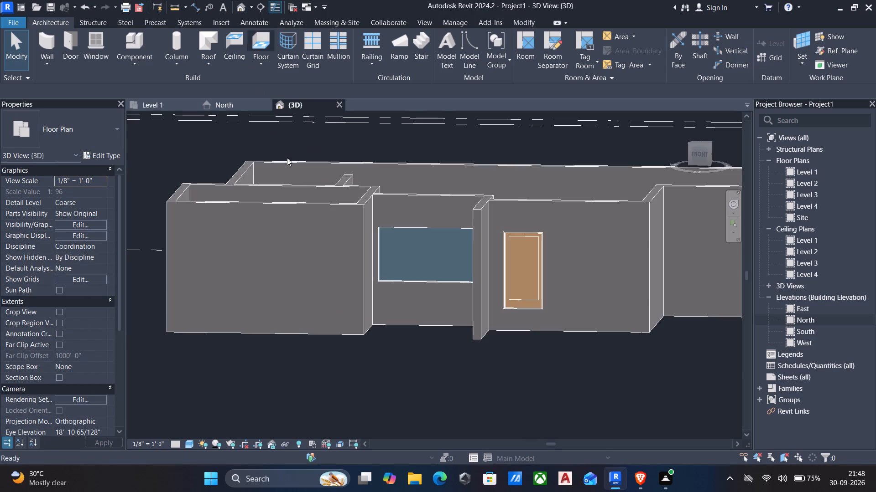
# On the Level 1 plan, draw a 5' 0" curtain wall along the small room's south wall, 2' 6" from its east wall's centerline.
pyautogui.scroll(1, 410, 225)
pyautogui.scroll(-2, 410, 225)
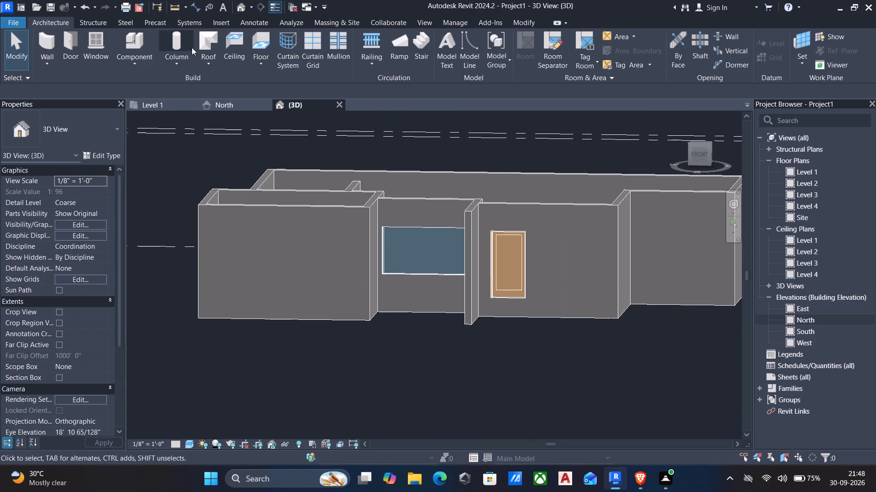
pyautogui.click(176, 104)
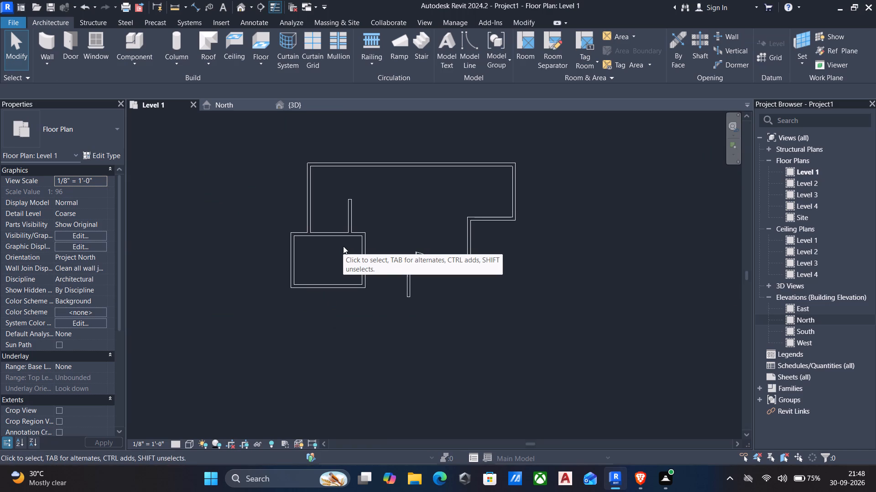
pyautogui.write('wa')
pyautogui.scroll(4, 346, 282)
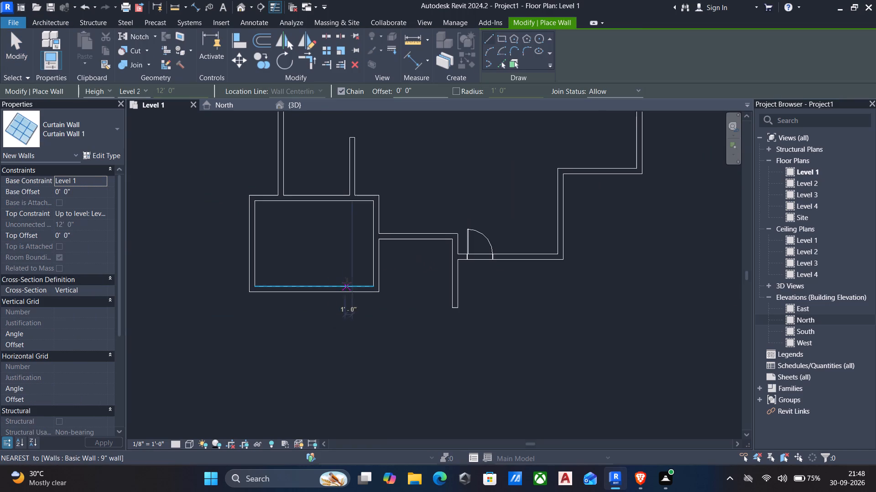
pyautogui.scroll(3, 353, 289)
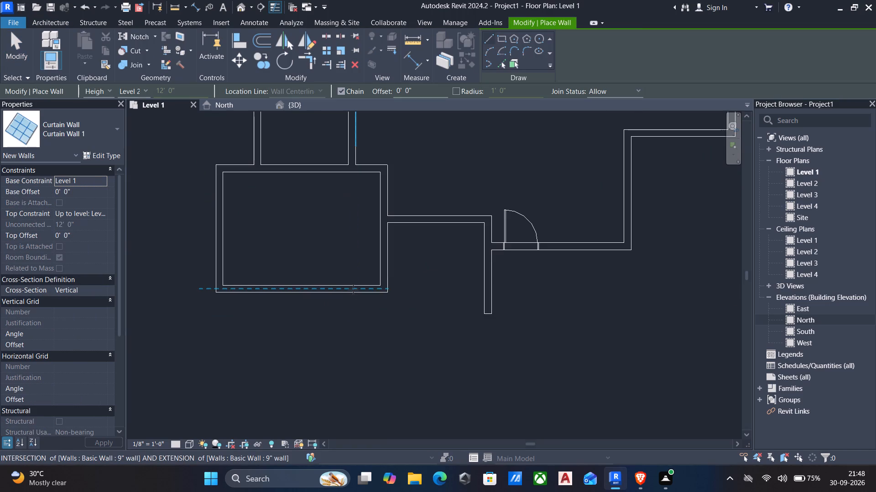
pyautogui.scroll(4, 353, 289)
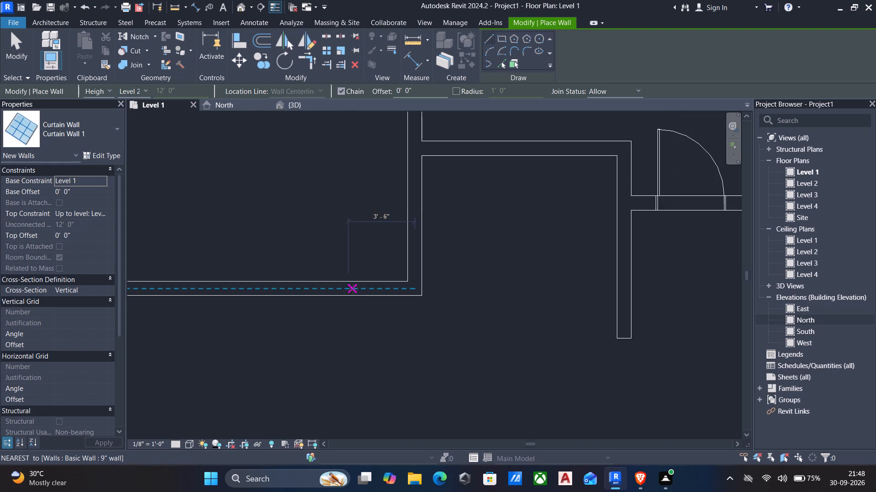
pyautogui.click(365, 289)
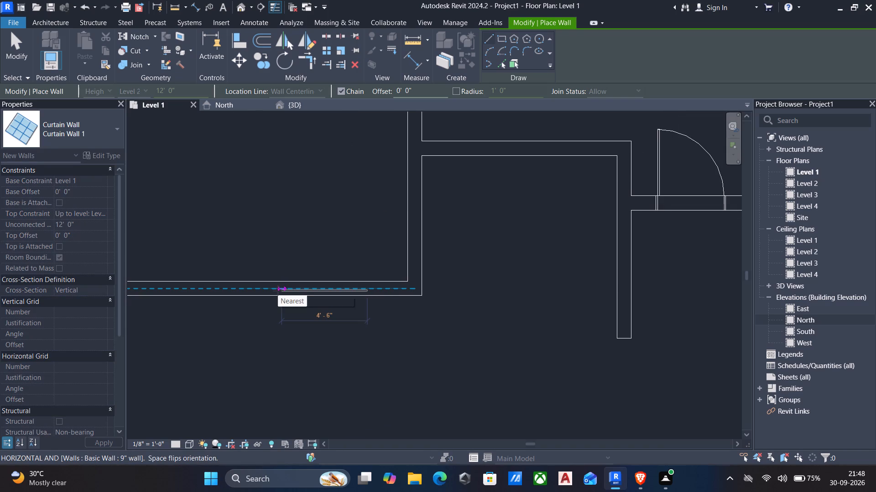
pyautogui.scroll(-3, 278, 290)
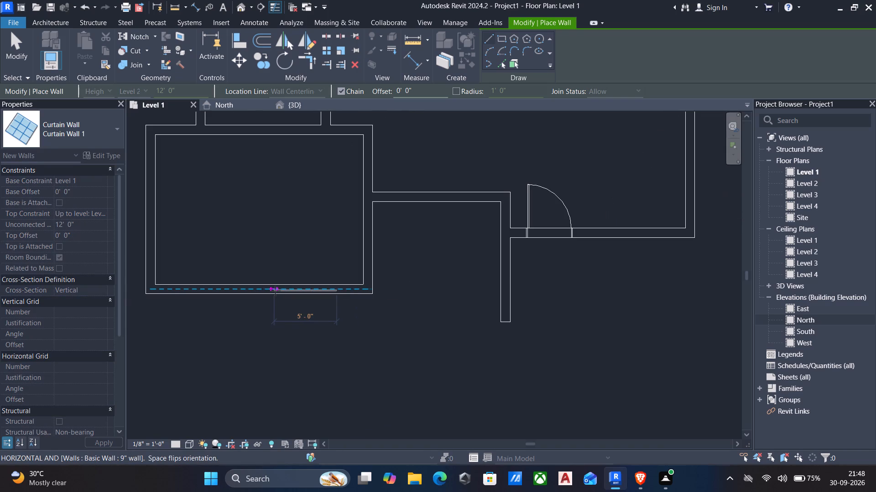
pyautogui.click(275, 291)
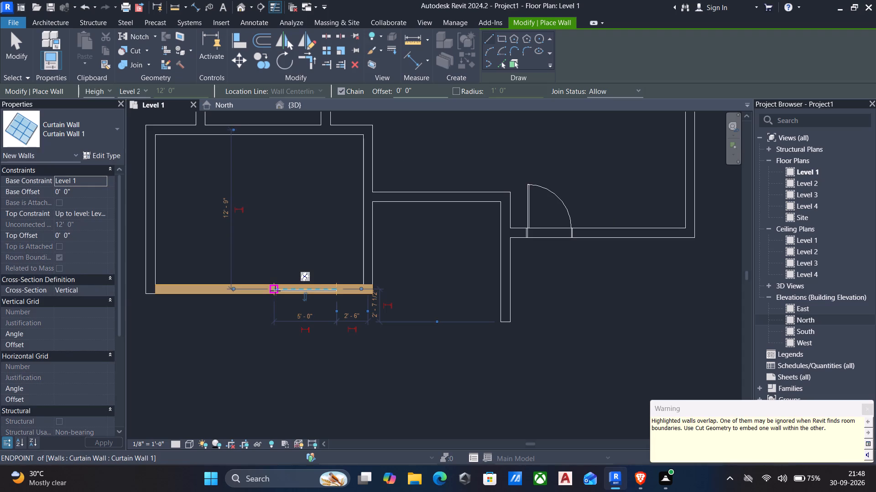
pyautogui.press('Escape')
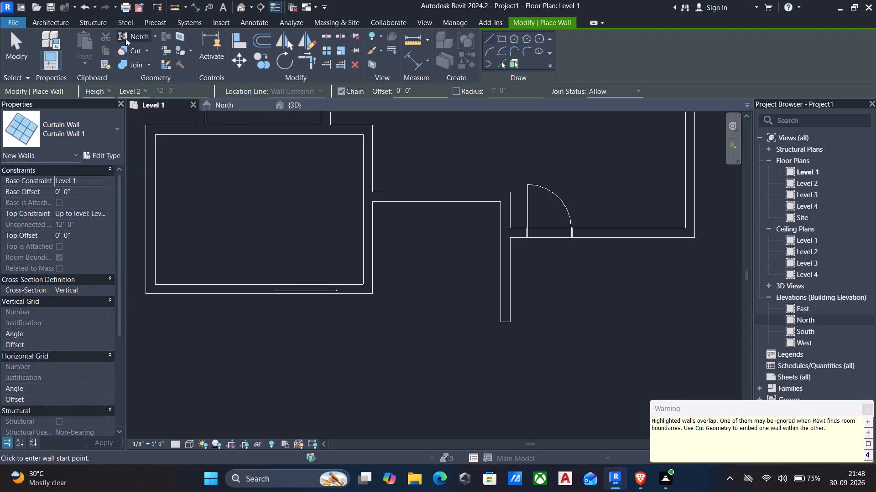
# Cut the small room's south wall with the new curtain wall using Cut Geometry, embedding it in the wall.
pyautogui.click(130, 48)
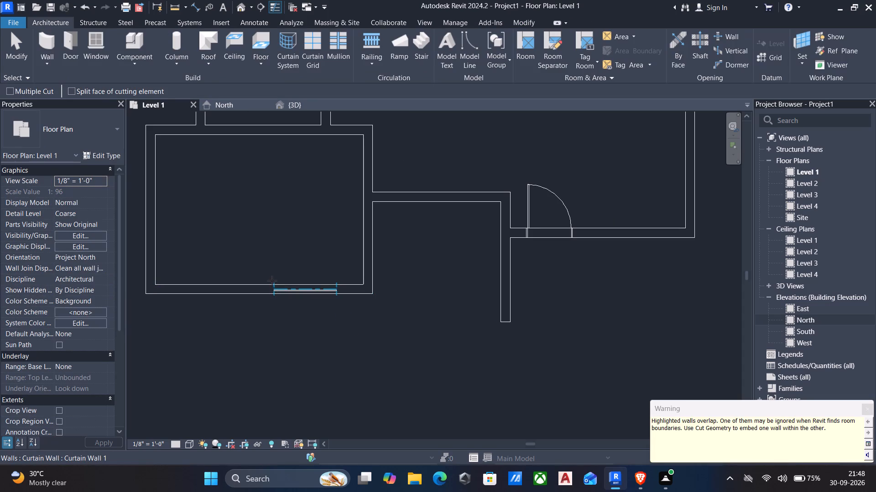
pyautogui.click(247, 284)
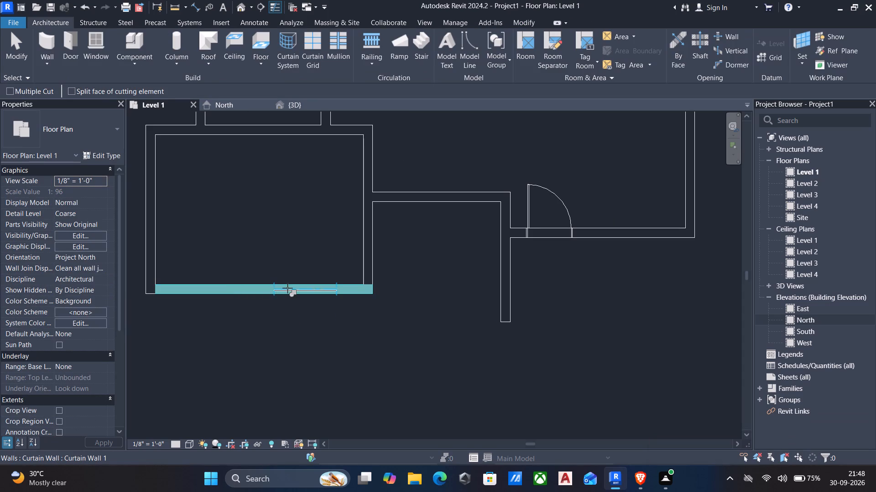
pyautogui.click(287, 288)
pyautogui.press('Escape')
pyautogui.scroll(-3, 415, 257)
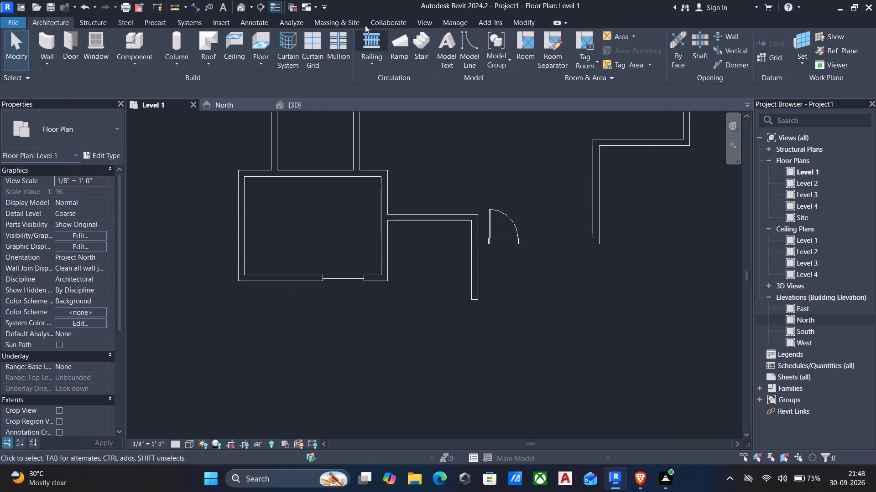
# In the 3D view, align the new curtain wall's bottom edge to the bottom edge of the existing window-like curtain wall.
pyautogui.click(241, 10)
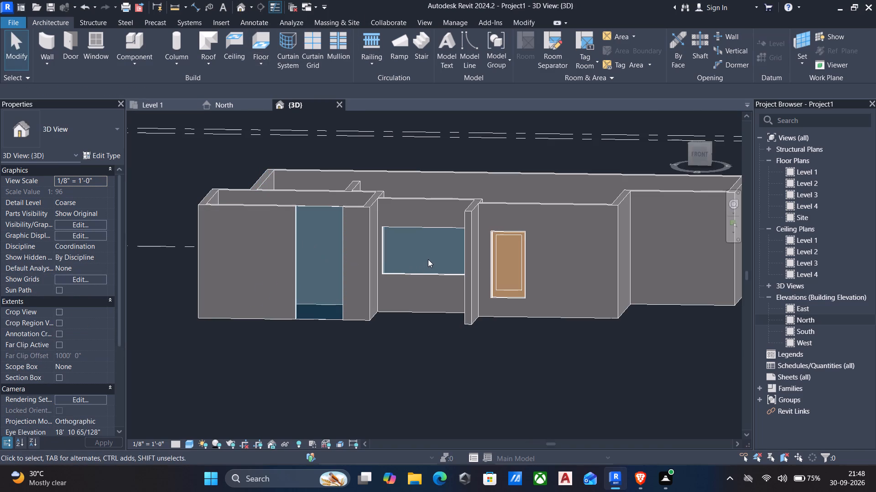
pyautogui.press('a')
pyautogui.press('l')
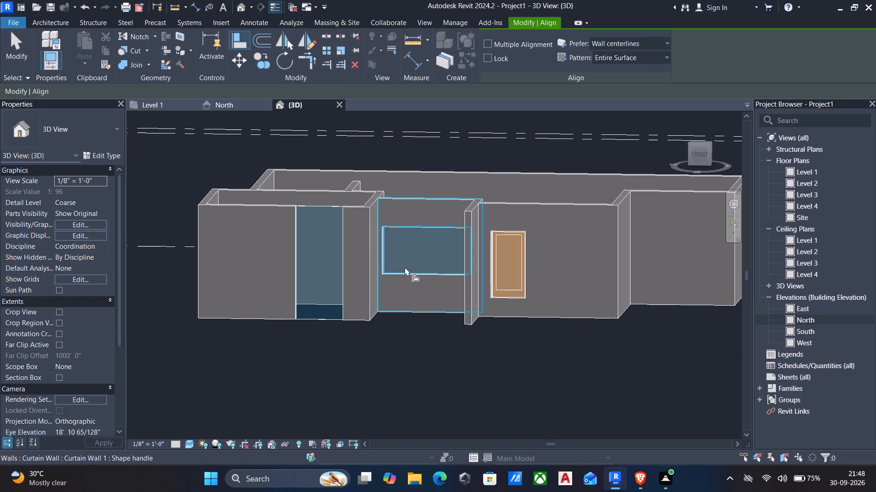
pyautogui.click(407, 273)
pyautogui.click(317, 319)
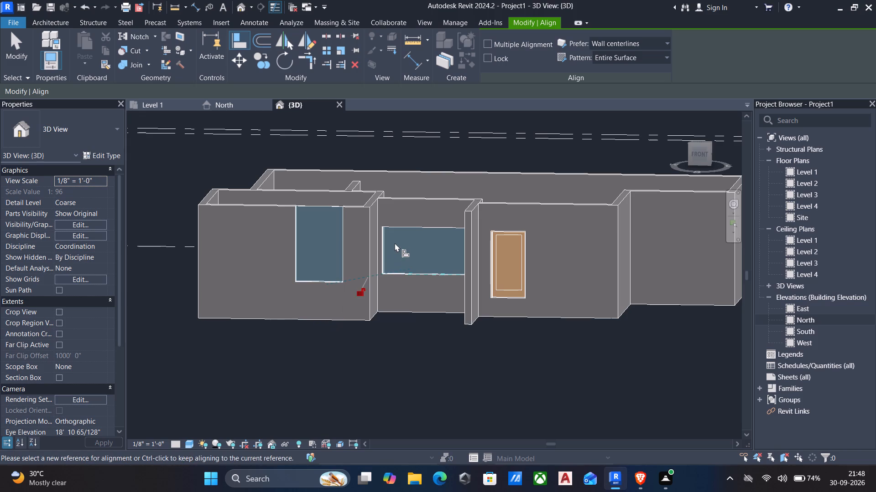
pyautogui.press('Escape')
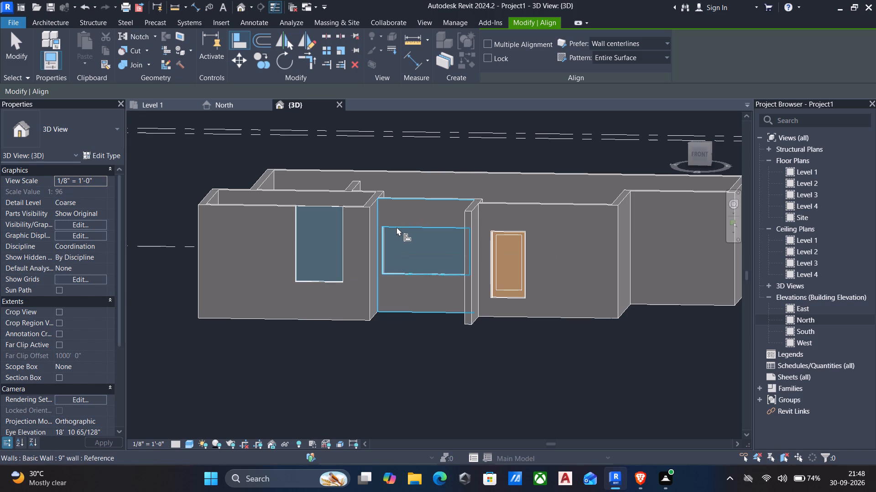
# Align the new curtain wall's top edge to the top edge of the existing window-like curtain wall.
pyautogui.click(396, 227)
pyautogui.press('Escape')
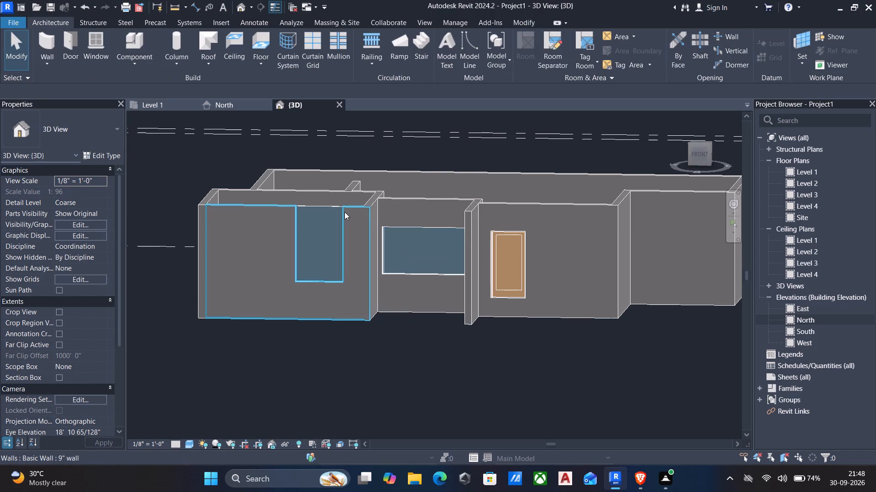
pyautogui.write('al')
pyautogui.click(403, 230)
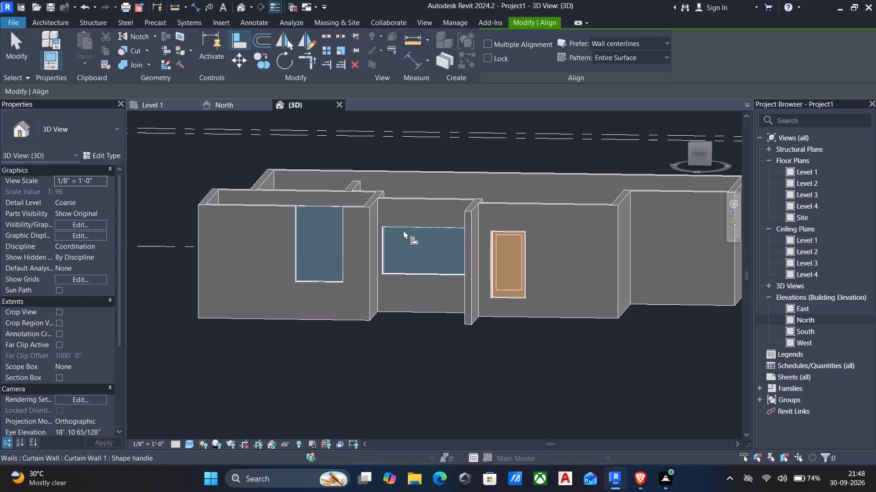
pyautogui.click(322, 208)
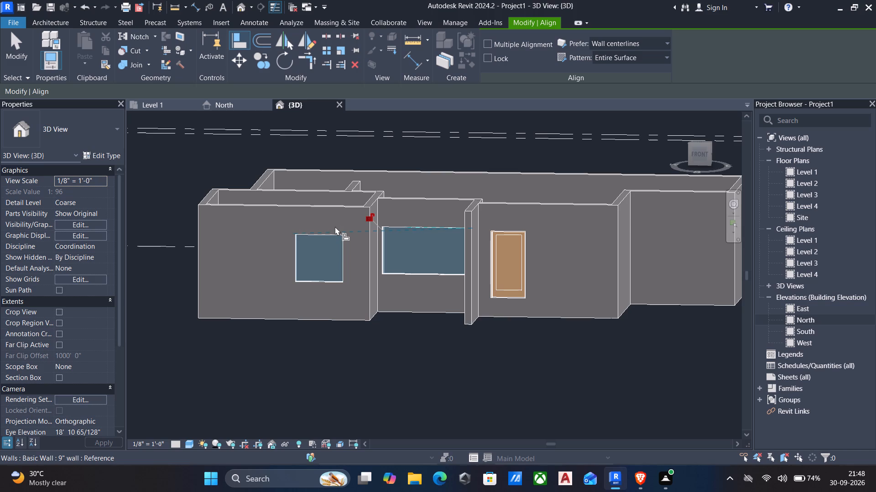
pyautogui.press('Escape')
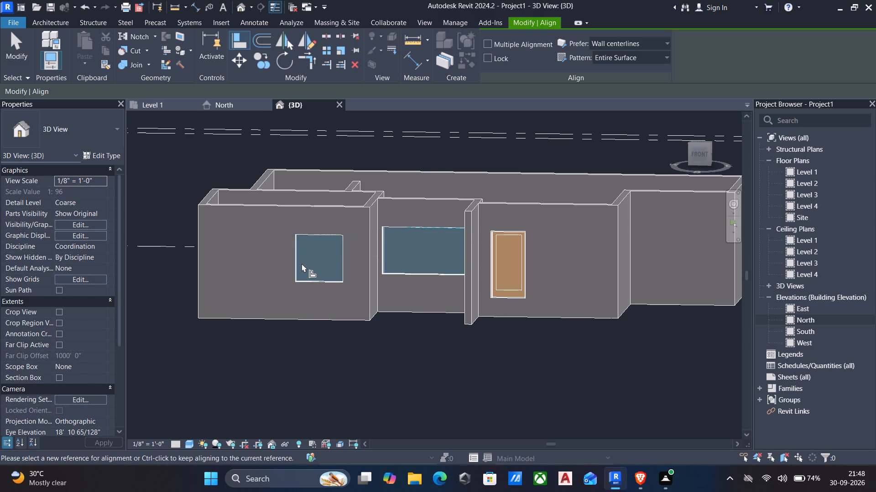
pyautogui.scroll(4, 302, 263)
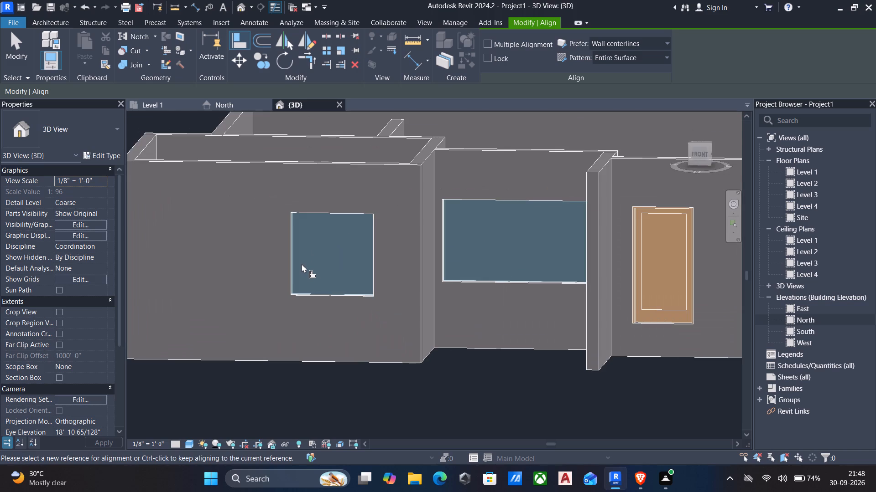
pyautogui.scroll(-4, 302, 265)
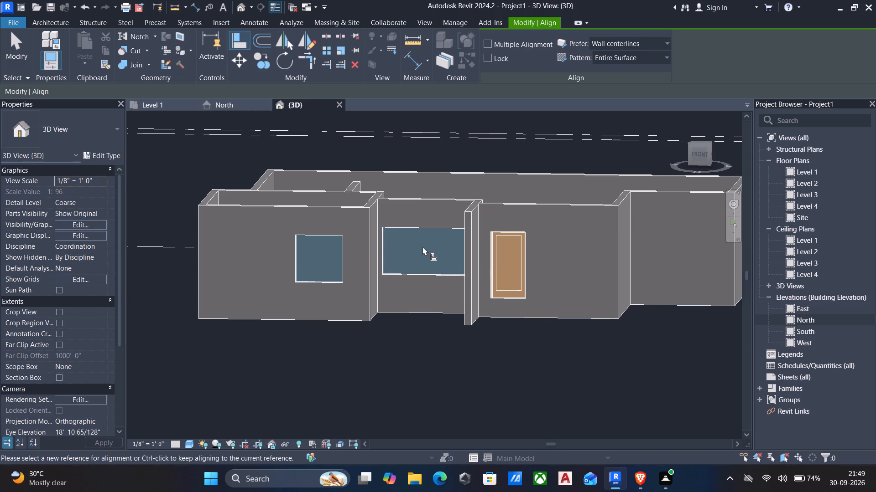
pyautogui.press('Escape')
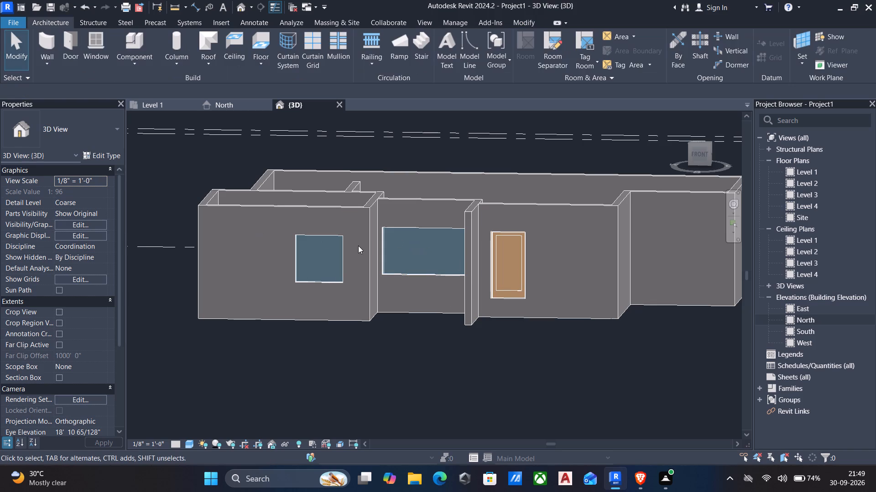
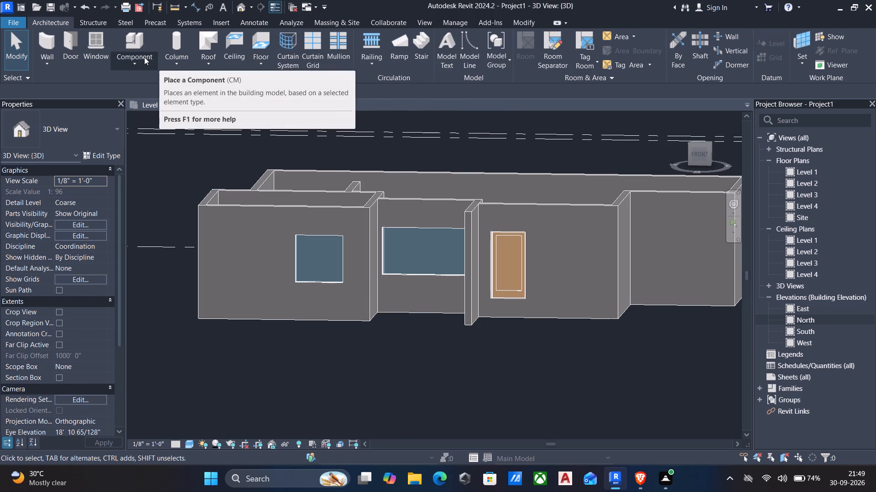
# Add four vertical curtain grid lines to the wider curtain wall, about 1' 6", 3' 0", 5' 10" and 7' 3" from its west edge.
pyautogui.click(307, 46)
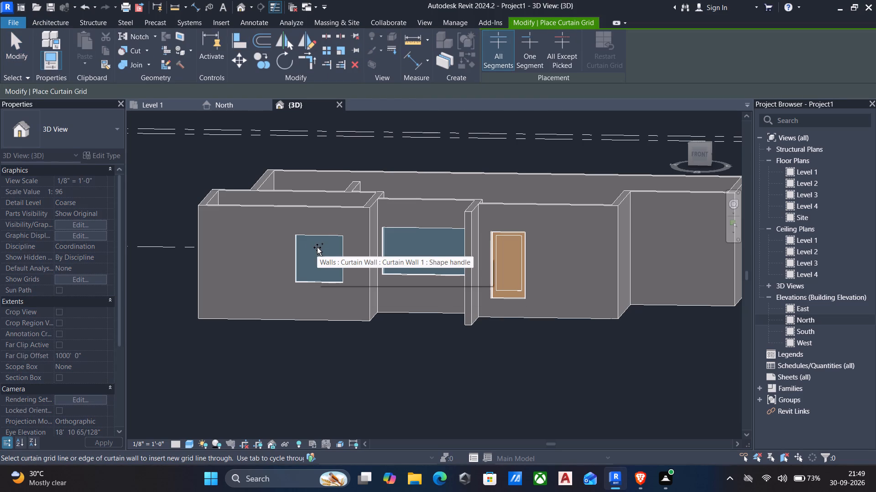
pyautogui.scroll(5, 317, 248)
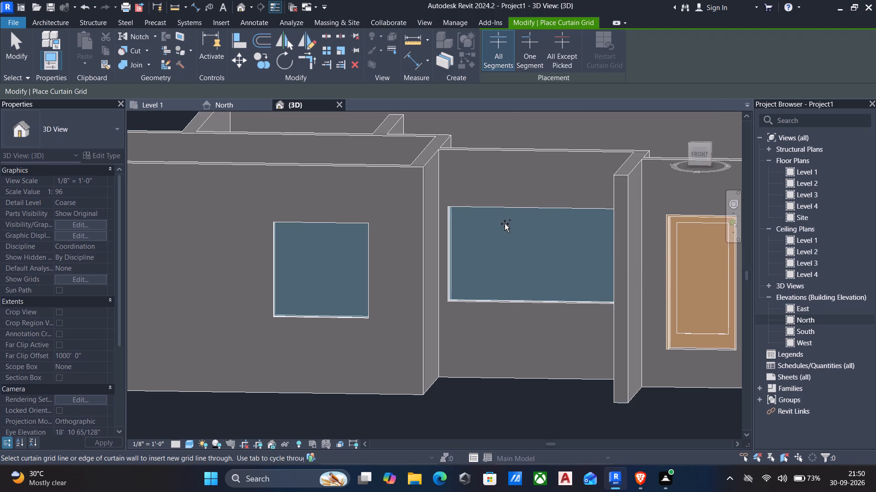
pyautogui.click(474, 208)
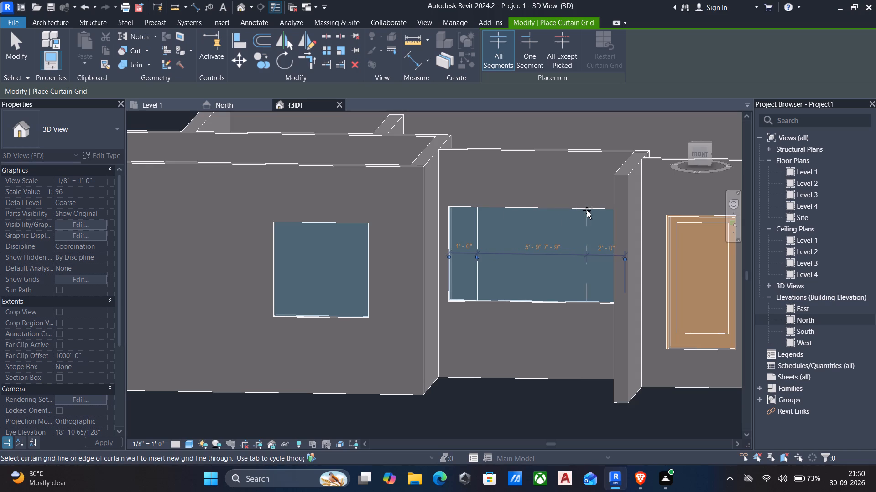
pyautogui.click(587, 210)
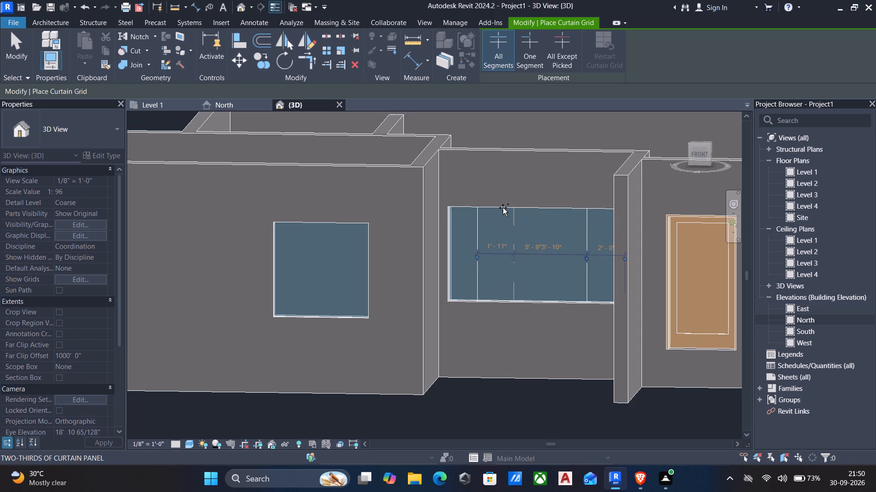
pyautogui.click(503, 208)
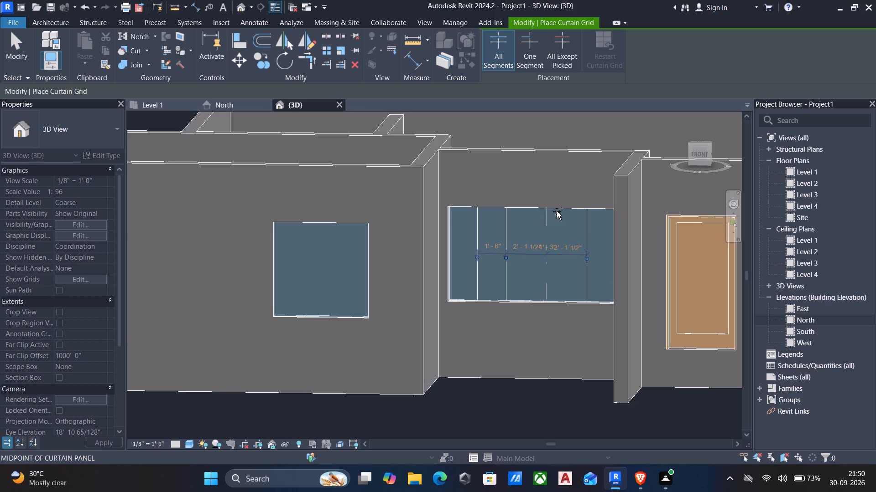
pyautogui.click(558, 211)
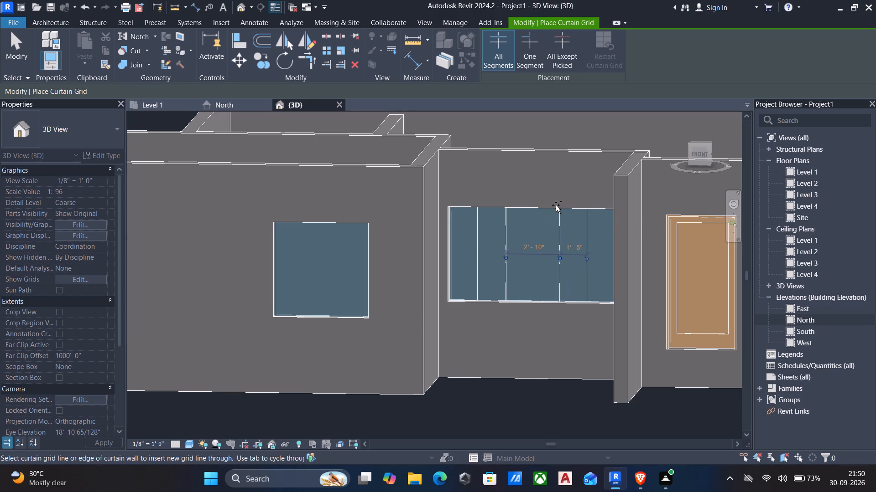
pyautogui.press('Escape')
pyautogui.press('Escape')
# Set the spacing between the second and third vertical grid lines from the west to 2' 0".
pyautogui.click(477, 260)
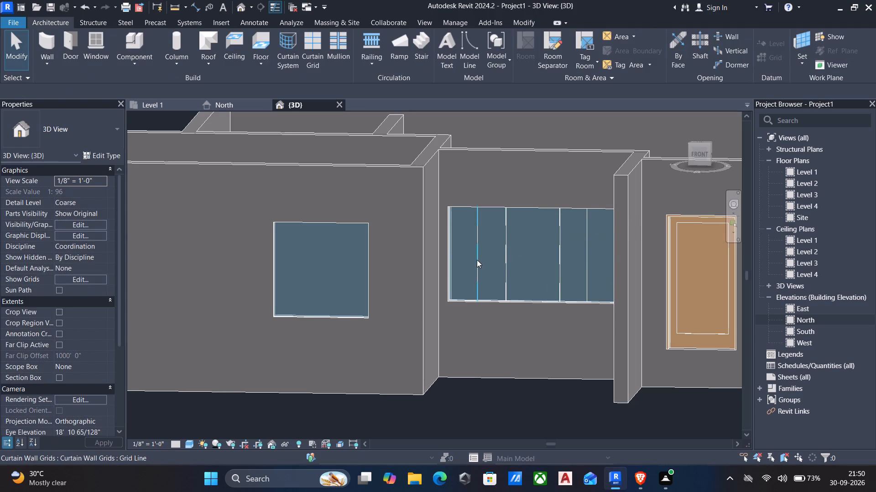
pyautogui.click(586, 240)
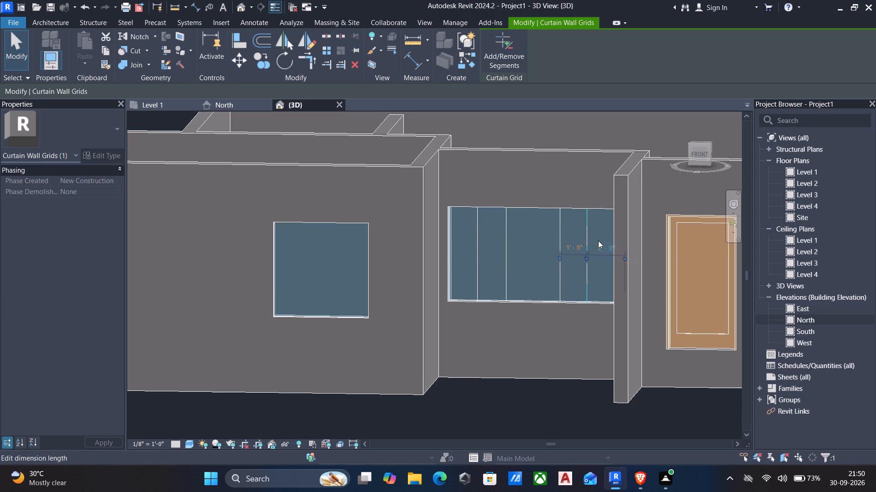
pyautogui.scroll(4, 605, 249)
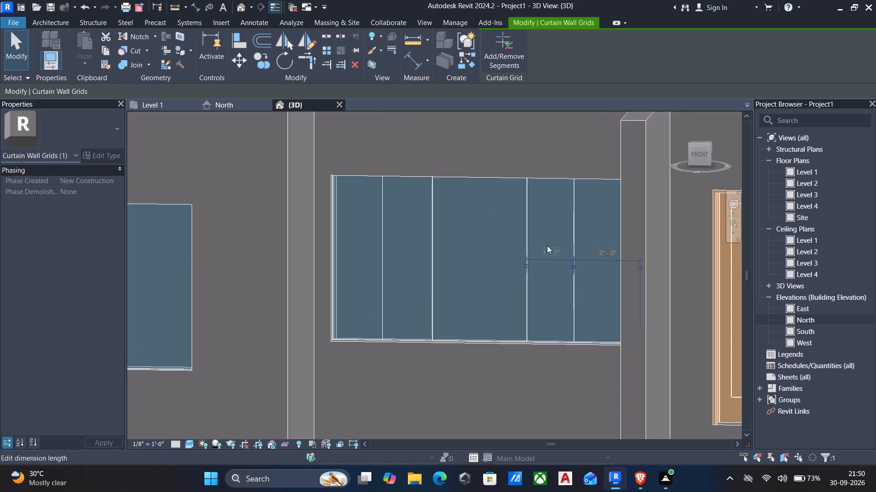
pyautogui.click(525, 251)
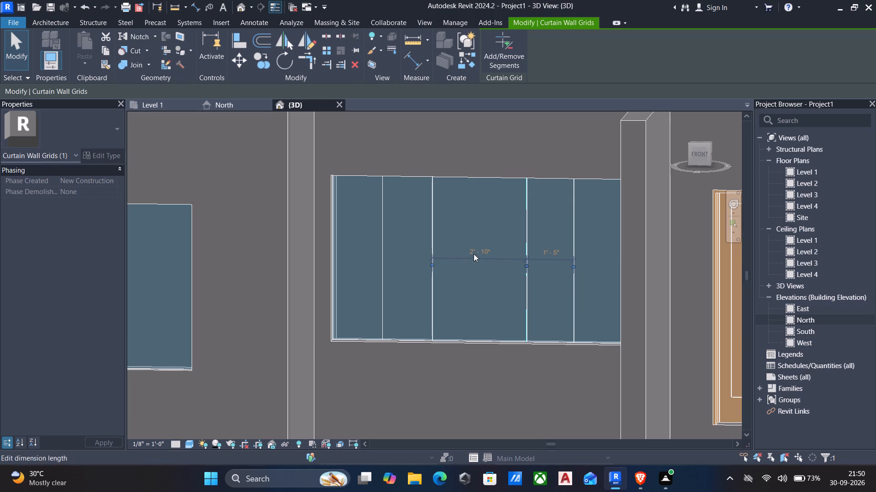
pyautogui.click(480, 249)
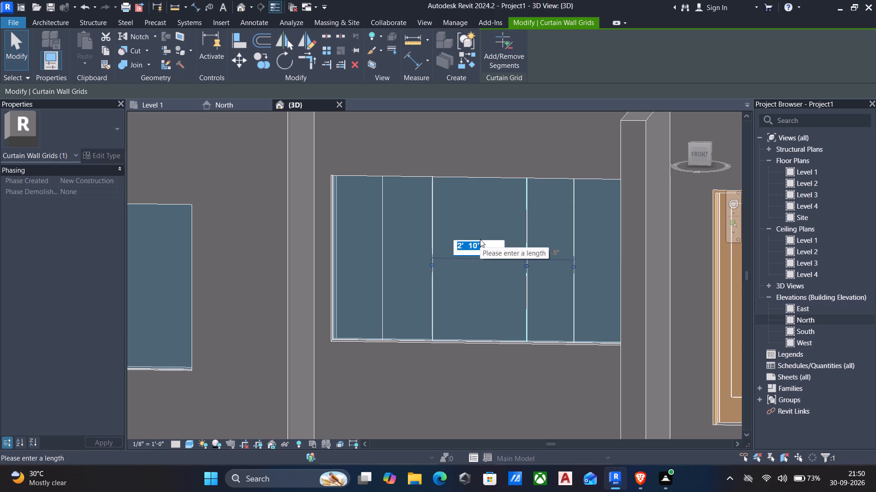
pyautogui.write("2'")
pyautogui.press('Return')
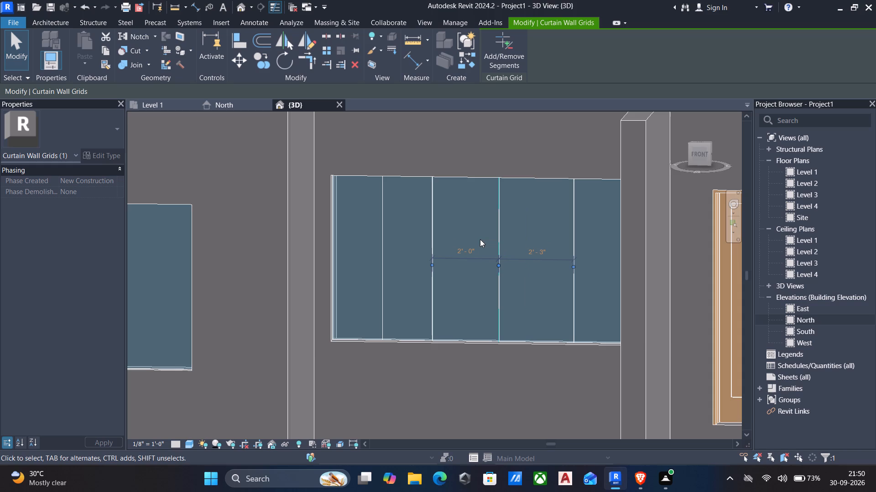
pyautogui.press('Escape')
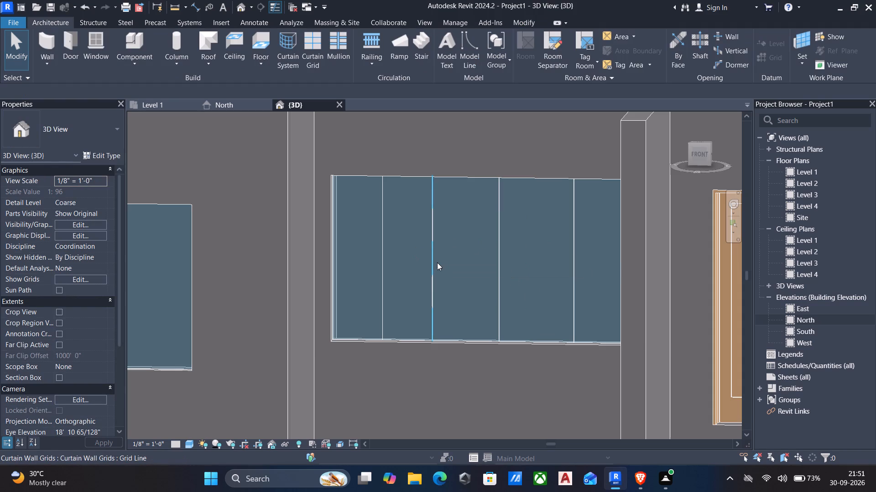
# Nudge the third grid line east until it is 2' 0" from the fourth grid line.
pyautogui.click(496, 262)
pyautogui.press('Right')
pyautogui.press('Right')
pyautogui.press('Right')
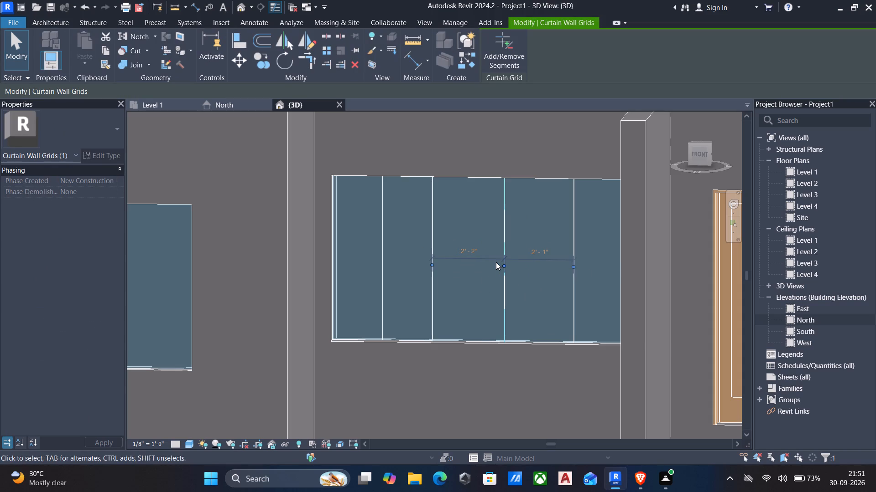
# Nudge the fourth grid line east until it is 1' 8 1/4" from the curtain wall's east edge.
pyautogui.click(575, 277)
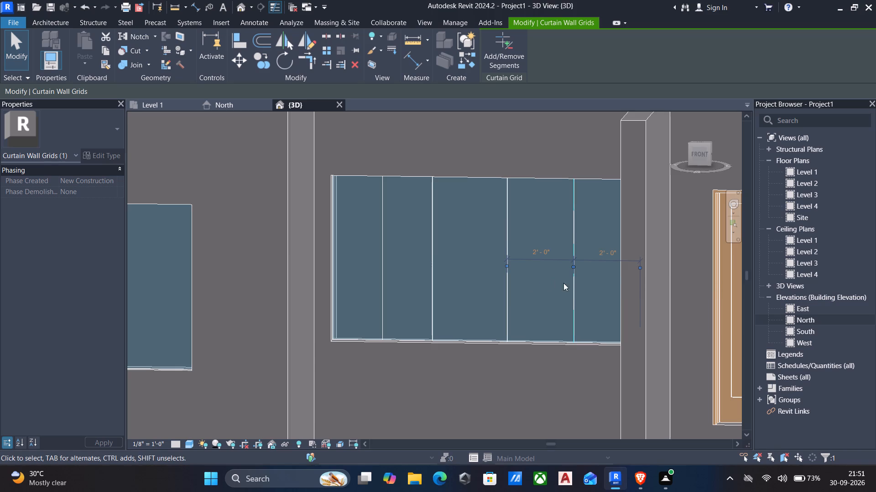
pyautogui.keyDown('shift'); pyautogui.moveTo(582, 288); pyautogui.dragTo(588, 300, button='middle'); pyautogui.keyUp('shift')
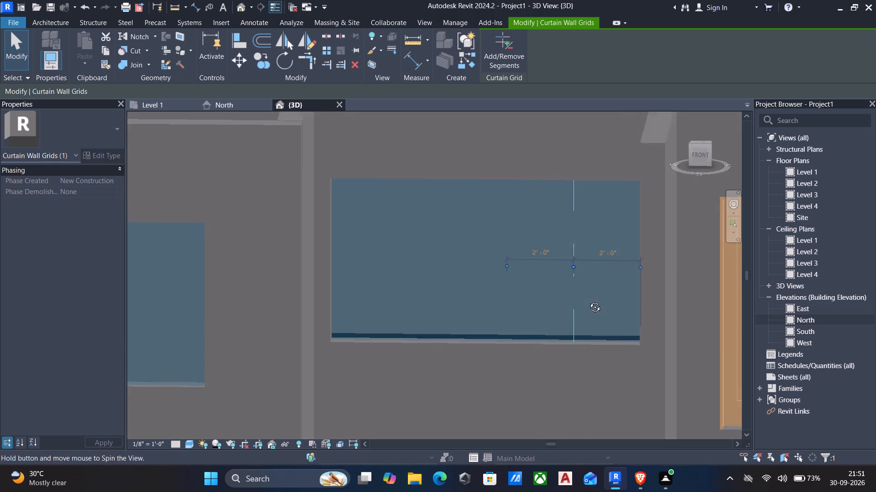
pyautogui.keyDown('shift'); pyautogui.moveTo(588, 300); pyautogui.dragTo(600, 297, button='middle'); pyautogui.keyUp('shift')
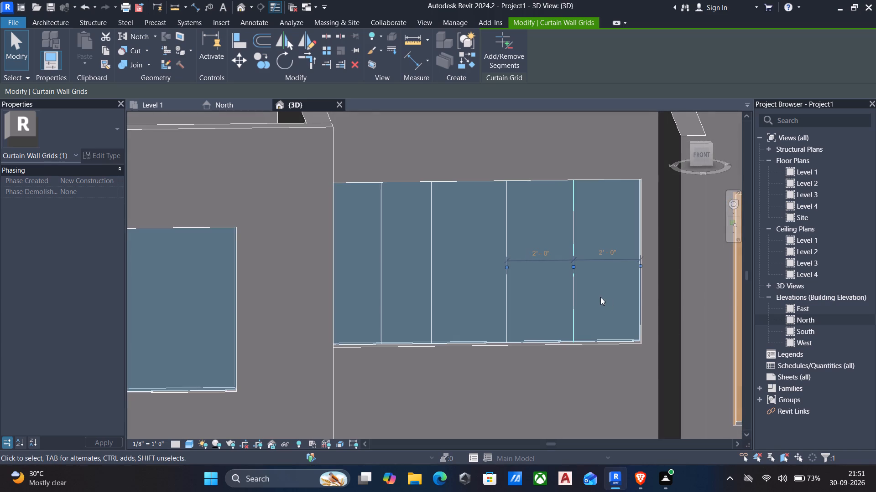
pyautogui.scroll(2, 581, 276)
pyautogui.press('Right')
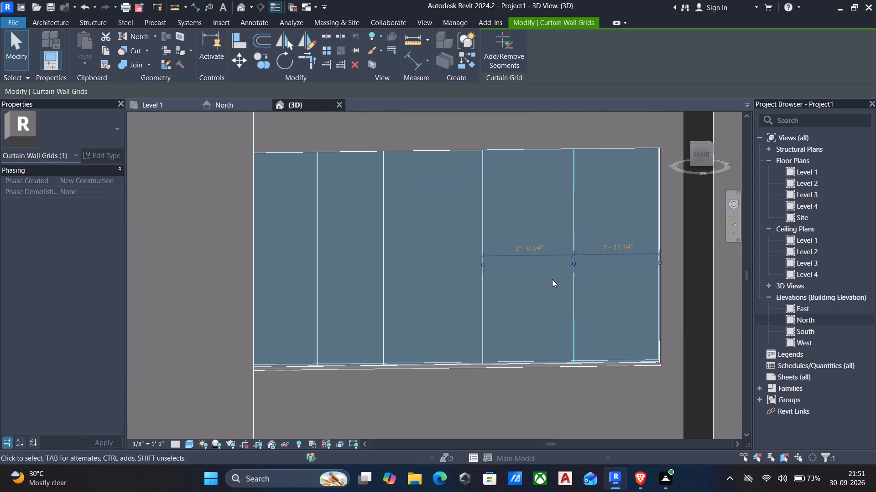
pyautogui.press('Right')
pyautogui.press('Right')
pyautogui.press('Right')
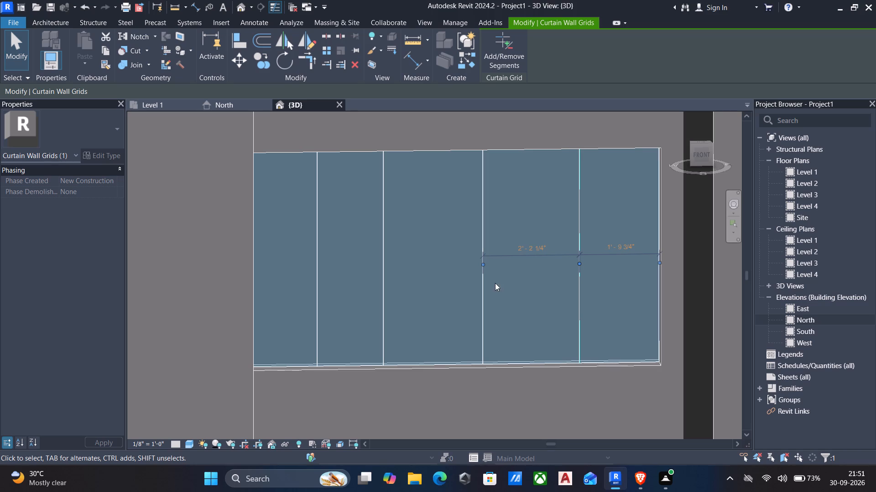
pyautogui.press('Right')
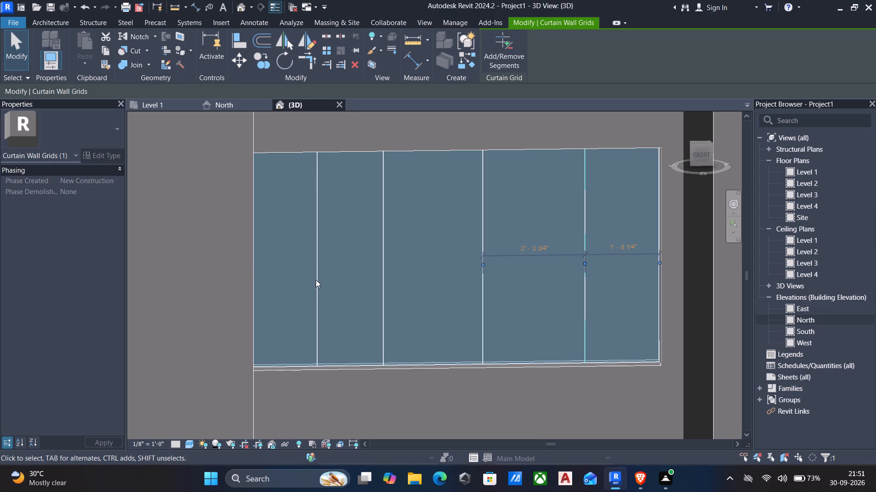
# Nudge the first grid line to 1' 7 1/2" from the west edge and the second to 1' 8 1/4" from the first.
pyautogui.click(316, 281)
pyautogui.press('Right')
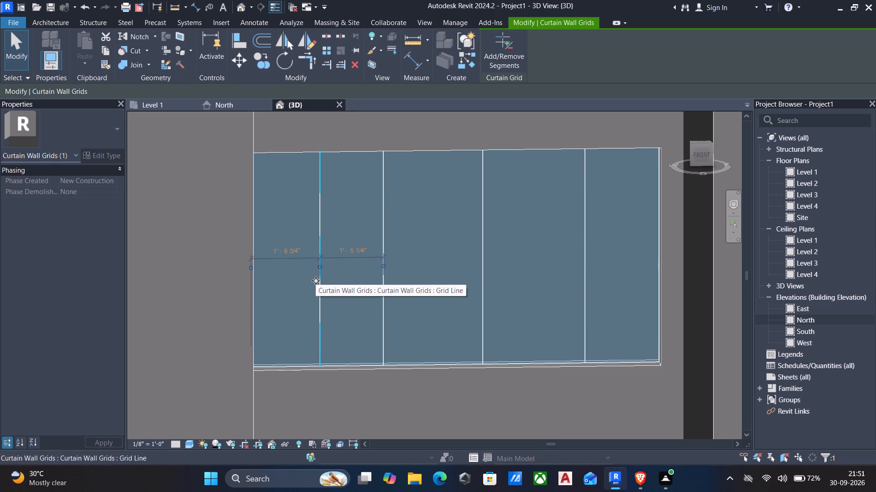
pyautogui.press('Right')
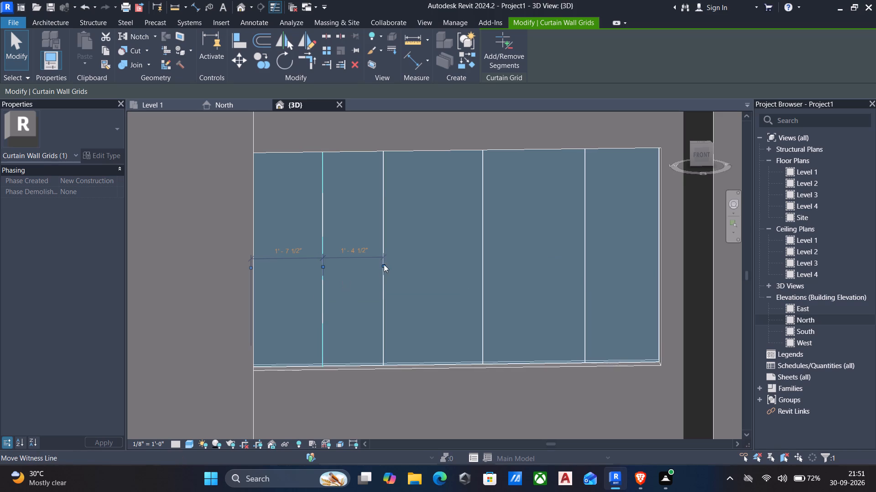
pyautogui.click(382, 282)
pyautogui.press('Right')
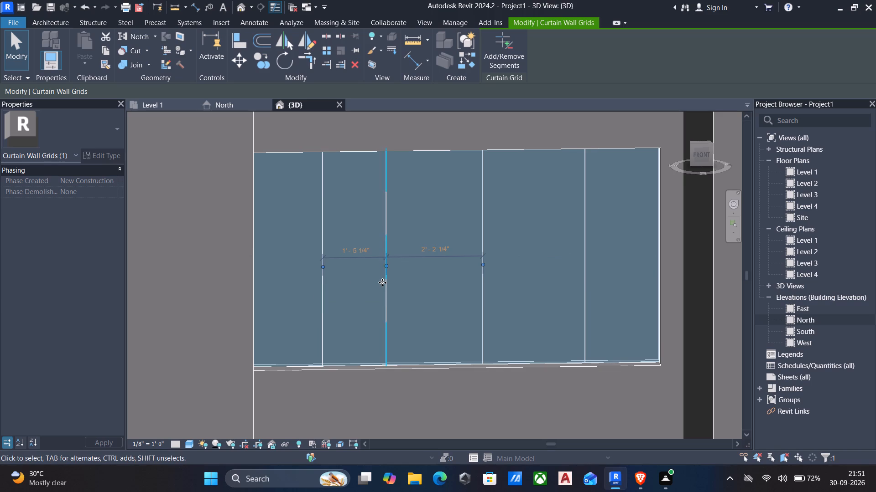
pyautogui.press('Right')
pyautogui.press('Right')
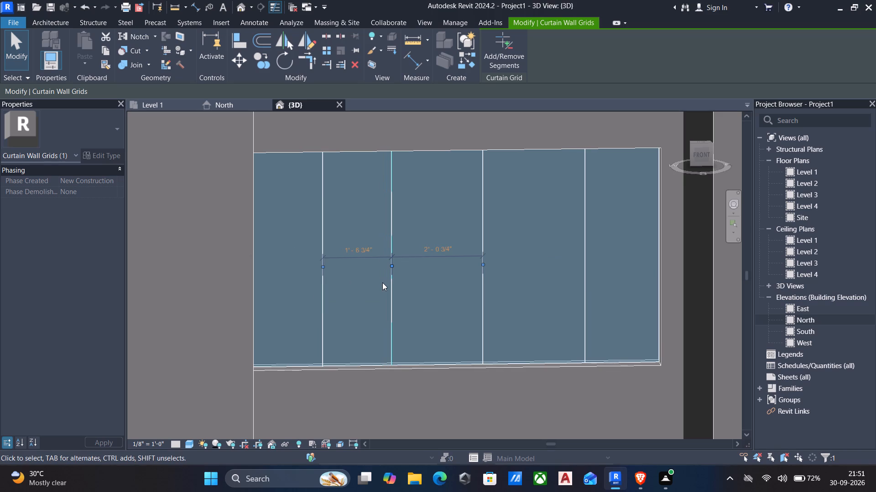
pyautogui.press('Right')
pyautogui.press('Right')
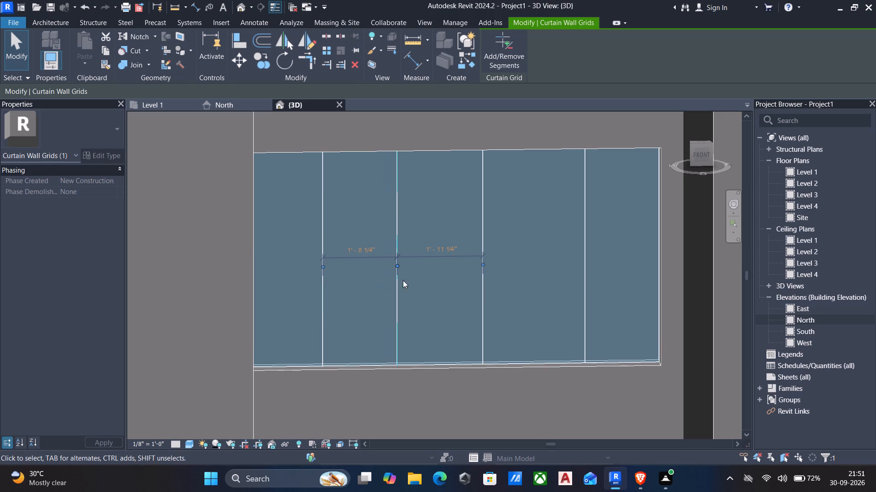
# Nudge the third grid line one increment east and the fourth grid line to 1' 9" from the curtain wall's east edge.
pyautogui.click(483, 300)
pyautogui.press('Right')
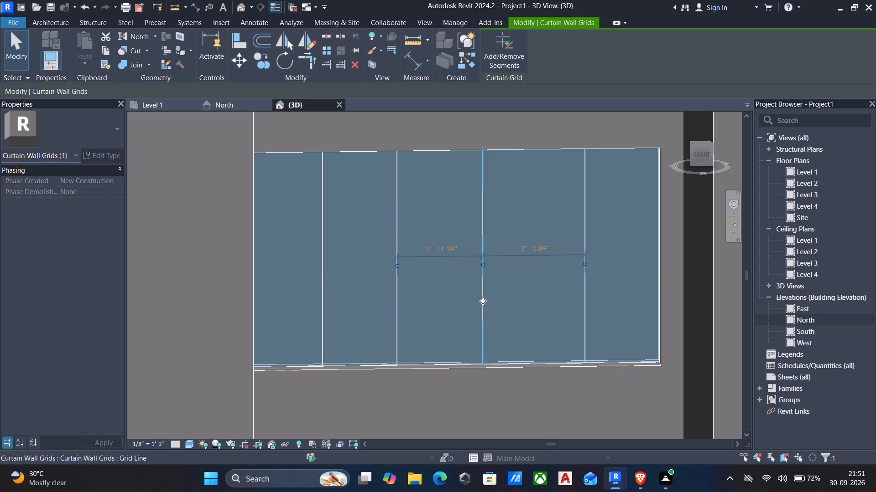
pyautogui.click(584, 271)
pyautogui.click(586, 286)
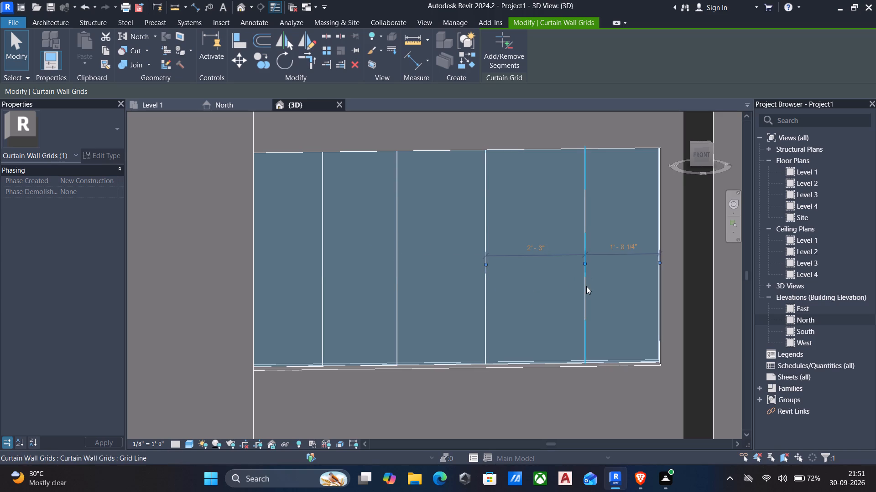
pyautogui.press('Right')
pyautogui.press('Left')
pyautogui.press('Left')
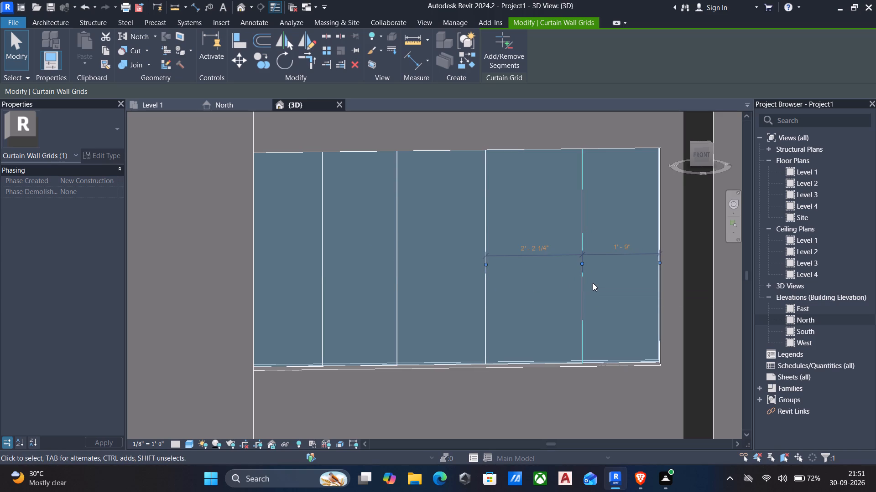
# Nudge the first grid line to 1' 9" from the west edge and the second grid line to 1' 9" from the first.
pyautogui.click(322, 284)
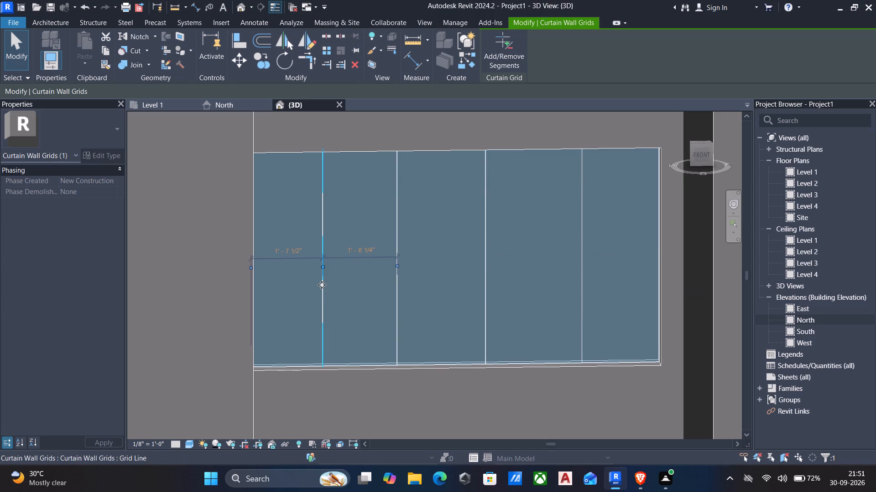
pyautogui.press('Right')
pyautogui.press('Right')
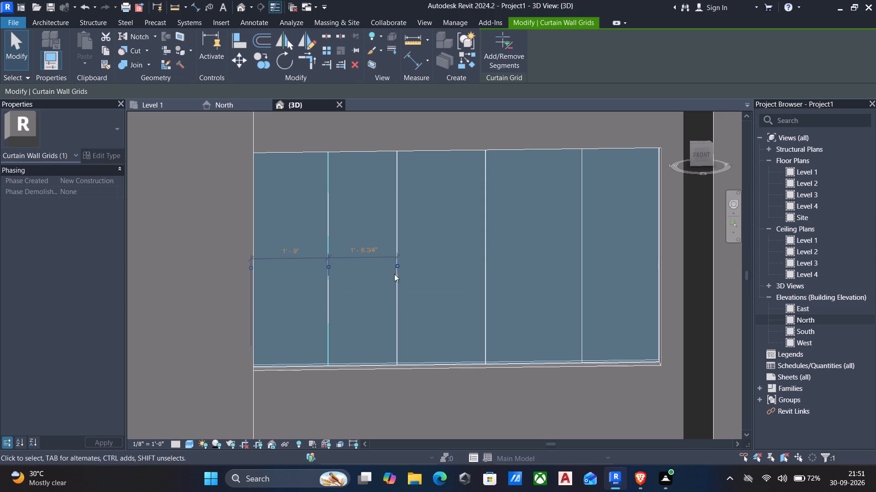
pyautogui.click(393, 286)
pyautogui.press('Right')
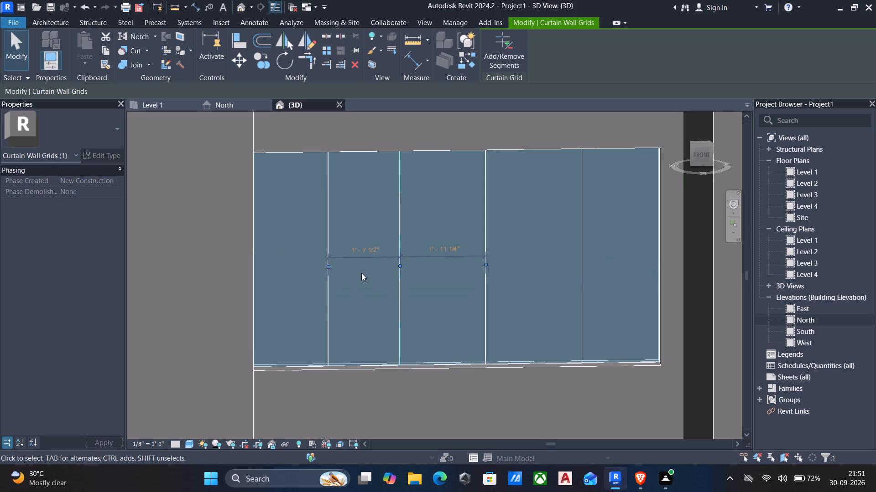
pyautogui.press('Right')
pyautogui.press('Right')
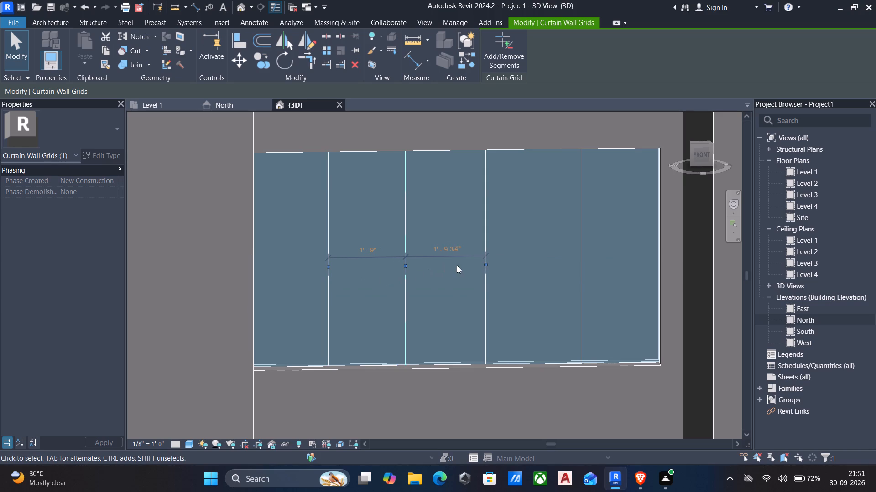
# Nudge the third grid line east until it is 1' 9" from the fourth grid line.
pyautogui.click(483, 284)
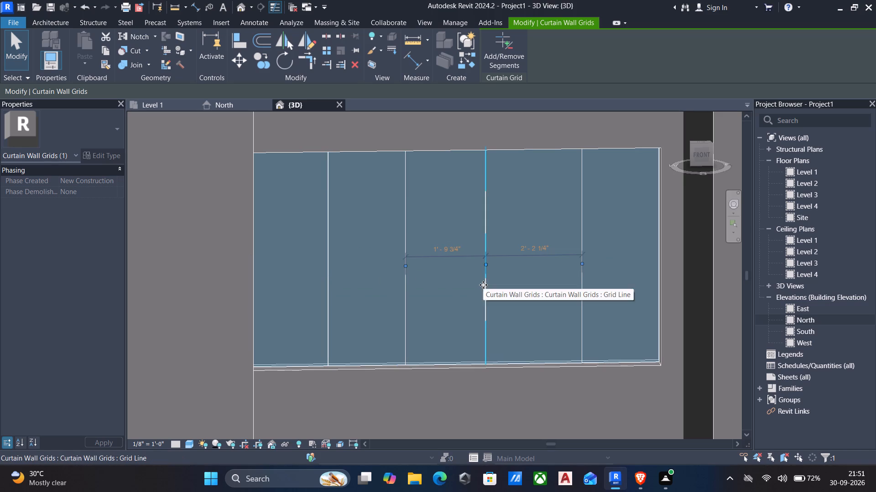
pyautogui.press('Right')
pyautogui.press('Right')
pyautogui.press('Right')
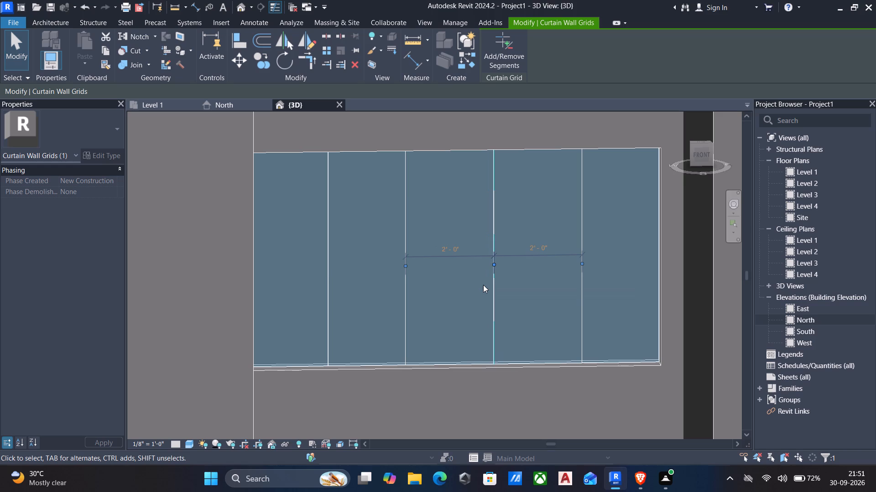
pyautogui.press('Right')
pyautogui.press('Right')
pyautogui.press('Right')
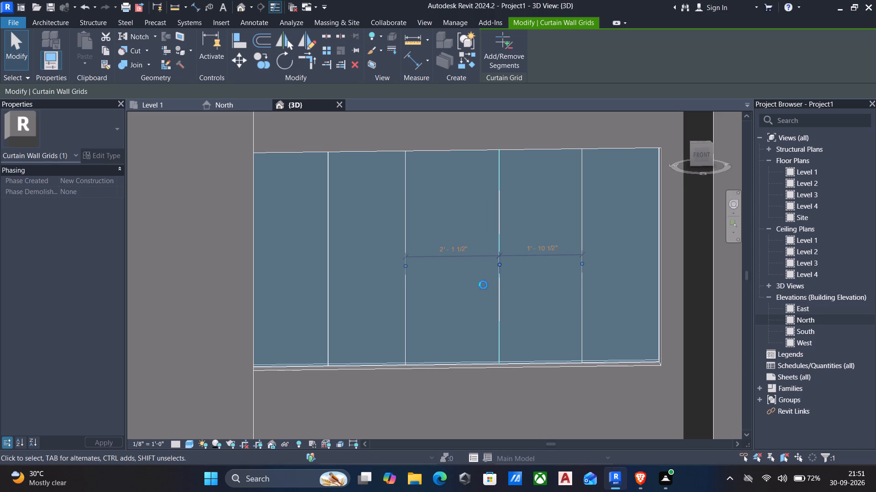
pyautogui.press('Right')
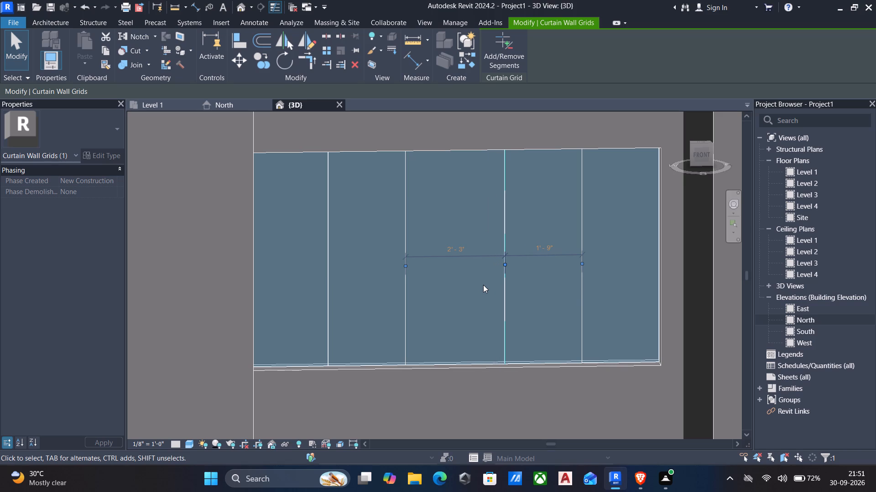
pyautogui.scroll(-2, 371, 270)
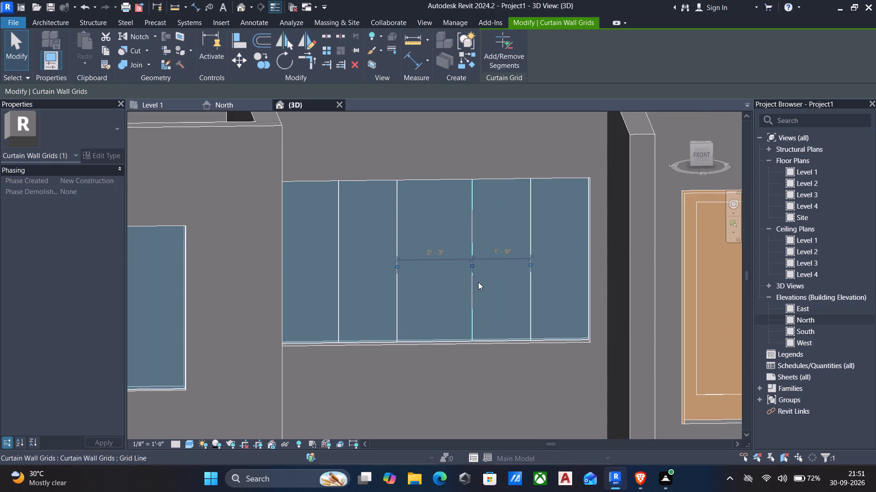
pyautogui.press('Escape')
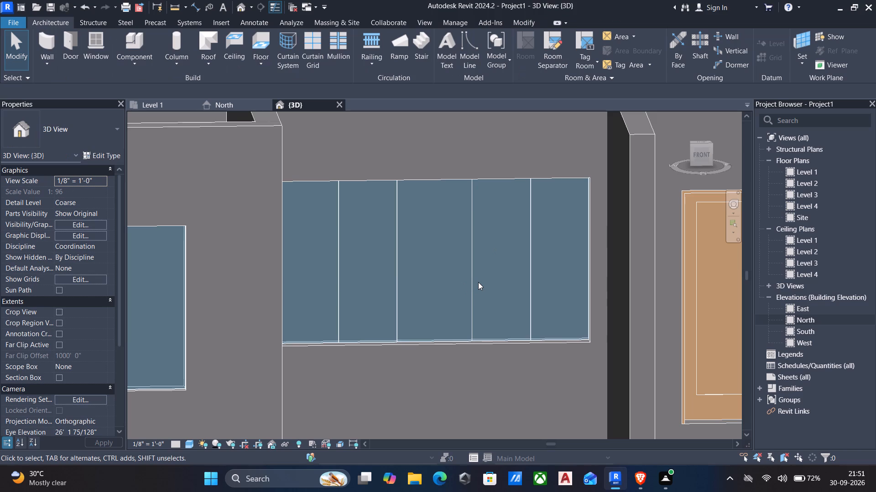
# Add a vertical grid line through all segments of the narrower curtain wall, 1' 8" from its west edge.
pyautogui.scroll(-4, 474, 279)
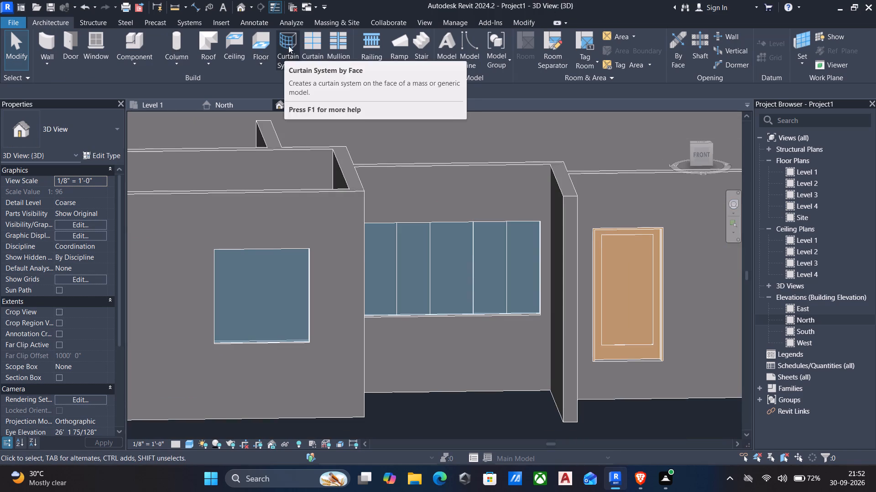
pyautogui.click(310, 41)
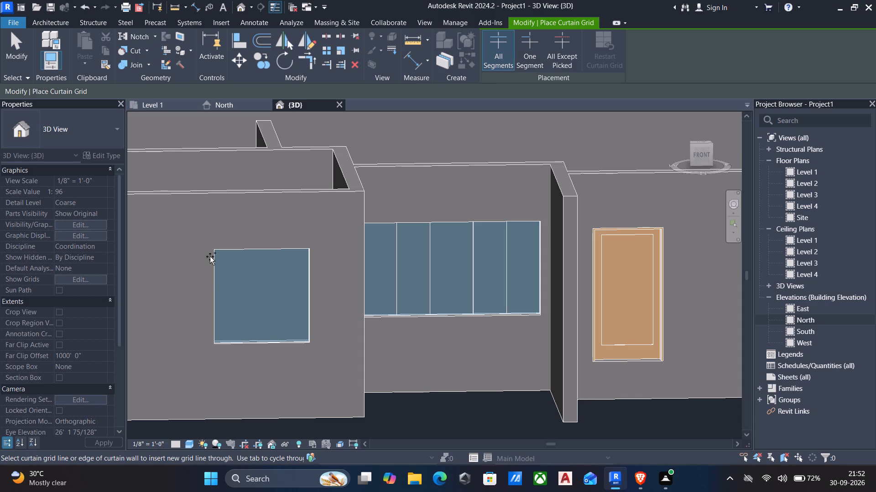
pyautogui.click(247, 251)
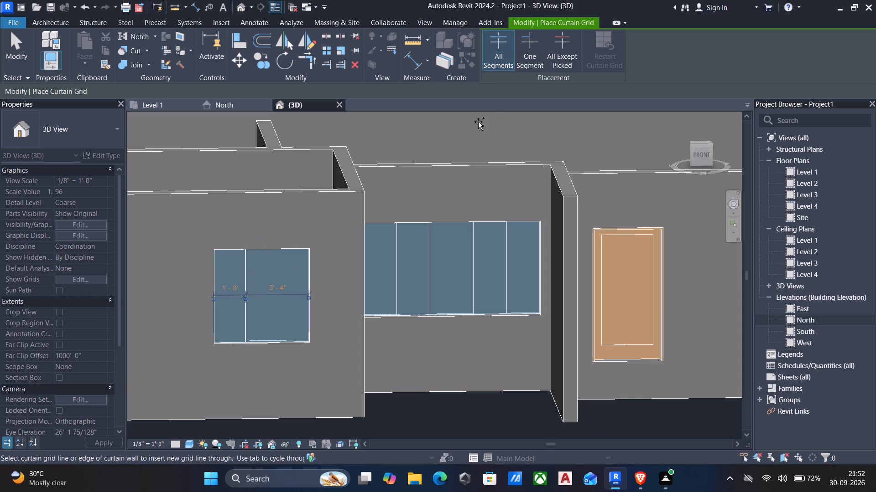
# Add two one-segment horizontal grid lines east of the narrower curtain wall's vertical line, spaced 1' 8" apart from the top edge down.
pyautogui.click(527, 47)
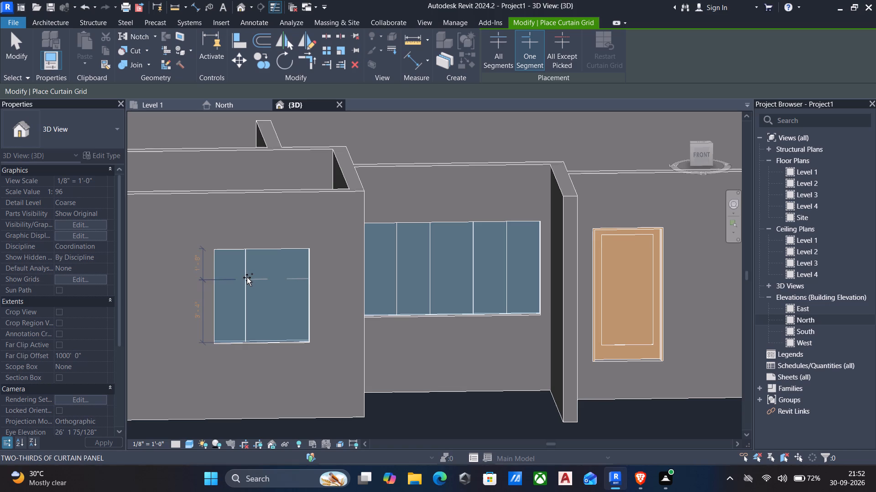
pyautogui.click(247, 277)
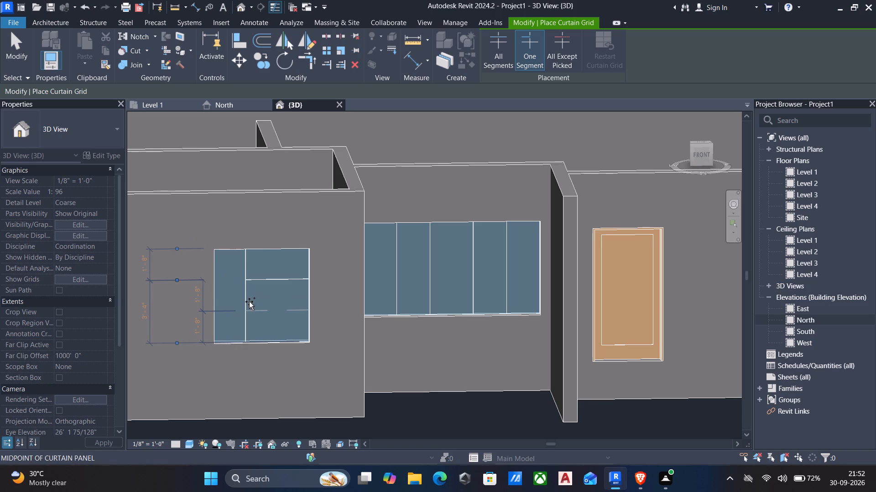
pyautogui.click(249, 302)
pyautogui.press('Escape')
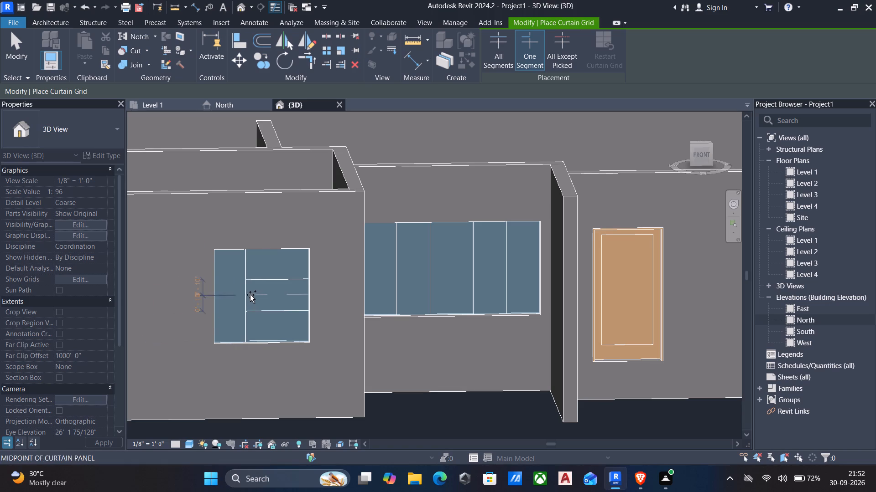
pyautogui.press('Escape')
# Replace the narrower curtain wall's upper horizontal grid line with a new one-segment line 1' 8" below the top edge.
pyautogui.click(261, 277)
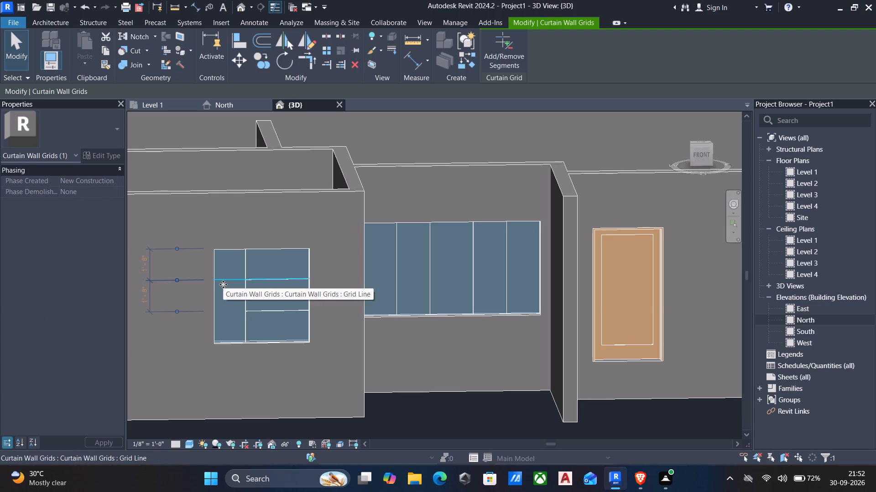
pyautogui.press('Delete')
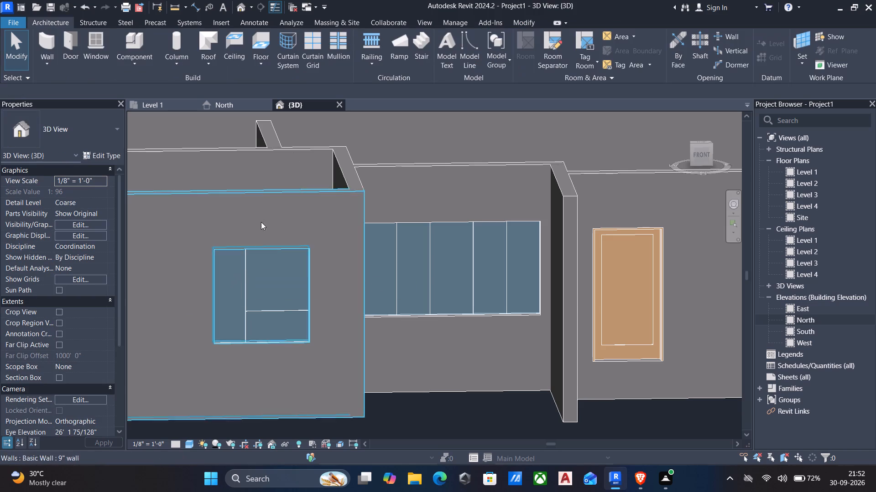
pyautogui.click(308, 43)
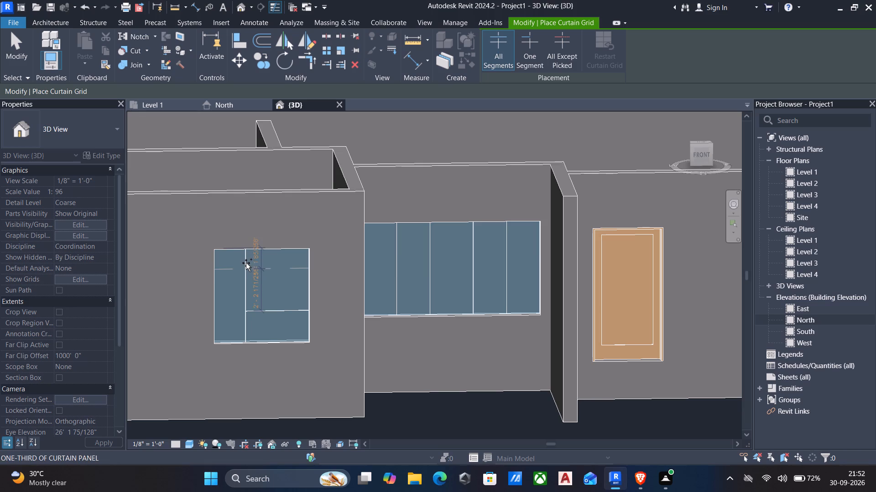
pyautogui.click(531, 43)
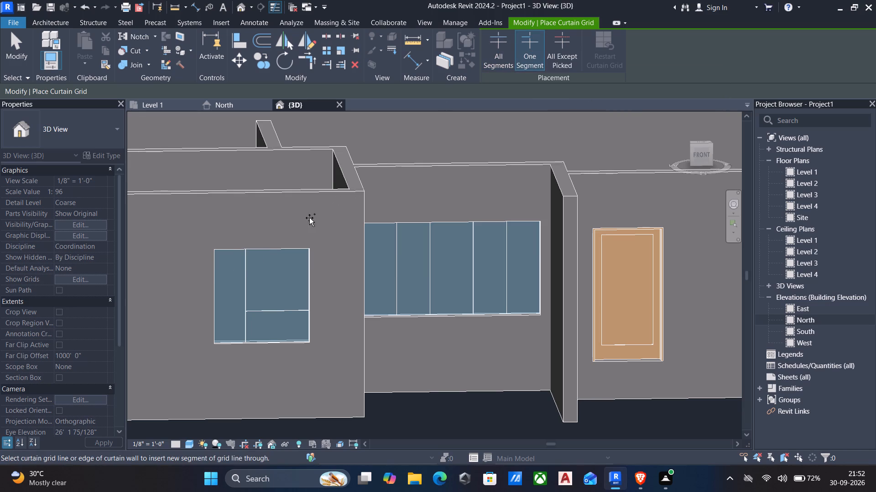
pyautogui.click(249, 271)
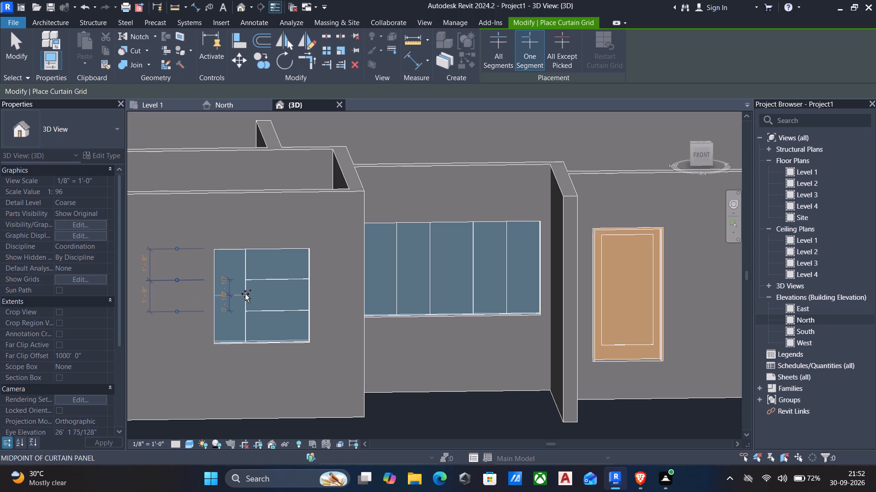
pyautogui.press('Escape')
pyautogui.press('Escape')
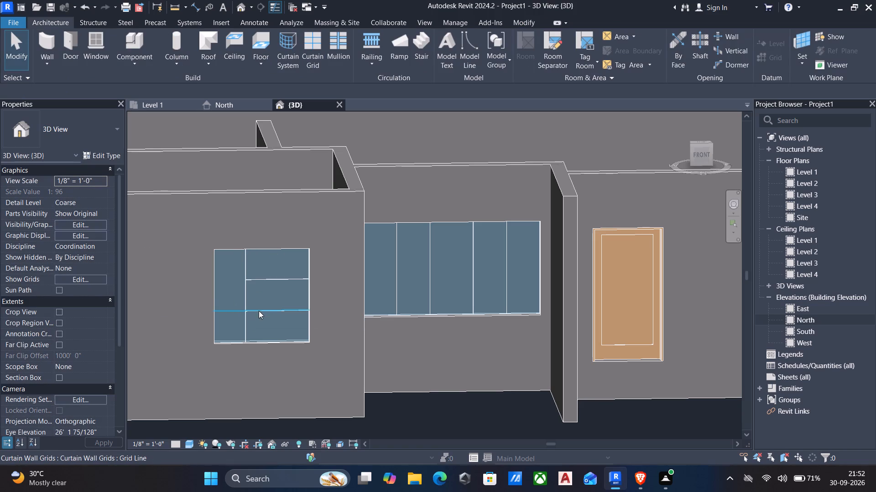
# Nudge the upper horizontal grid line up to 1' 7" below the narrower curtain wall's top edge.
pyautogui.keyDown('shift'); pyautogui.moveTo(265, 308); pyautogui.dragTo(227, 315, button='middle'); pyautogui.keyUp('shift')
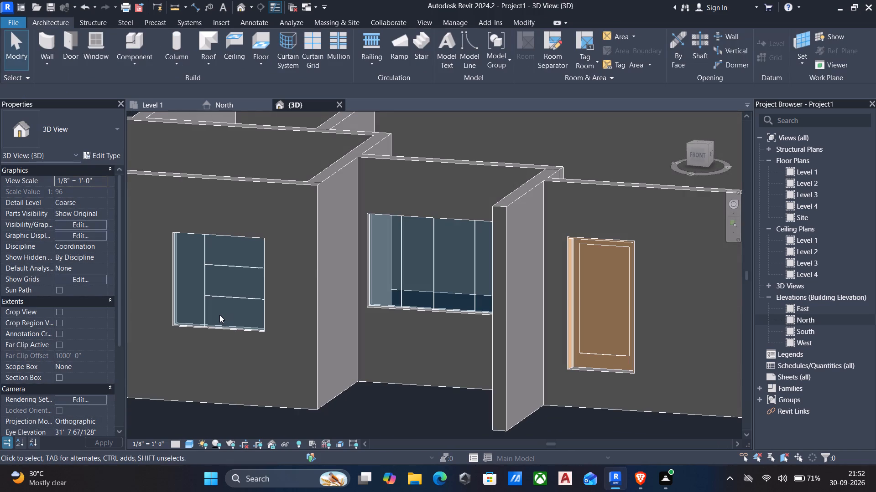
pyautogui.keyDown('shift'); pyautogui.moveTo(198, 297); pyautogui.dragTo(341, 322, button='middle'); pyautogui.keyUp('shift')
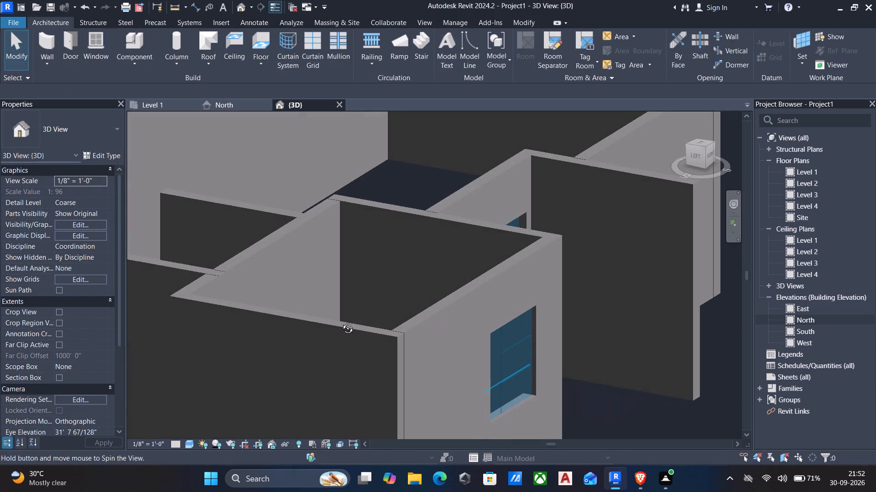
pyautogui.keyDown('shift'); pyautogui.moveTo(341, 322); pyautogui.dragTo(341, 321, button='middle'); pyautogui.keyUp('shift')
pyautogui.moveTo(463, 383); pyautogui.dragTo(386, 294, button='middle')
pyautogui.scroll(6, 431, 317)
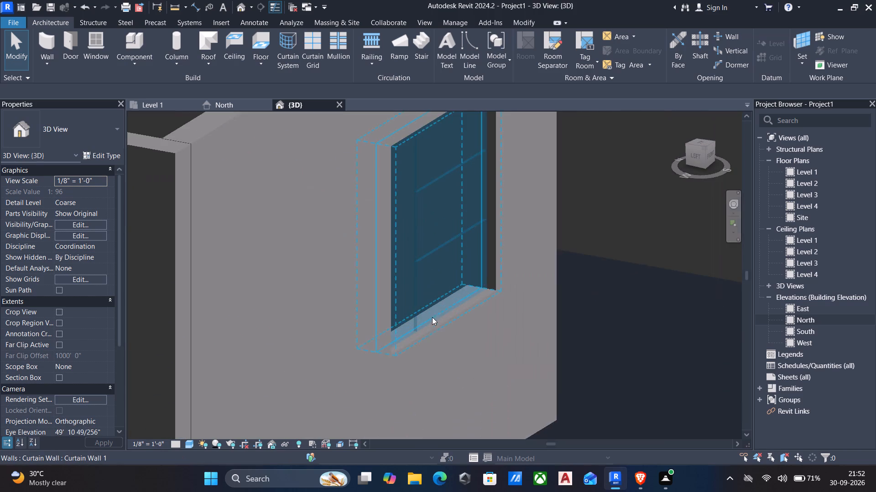
pyautogui.keyDown('shift'); pyautogui.moveTo(443, 319); pyautogui.dragTo(386, 337, button='middle'); pyautogui.keyUp('shift')
pyautogui.scroll(-3, 384, 336)
pyautogui.moveTo(390, 326); pyautogui.dragTo(530, 245, button='middle')
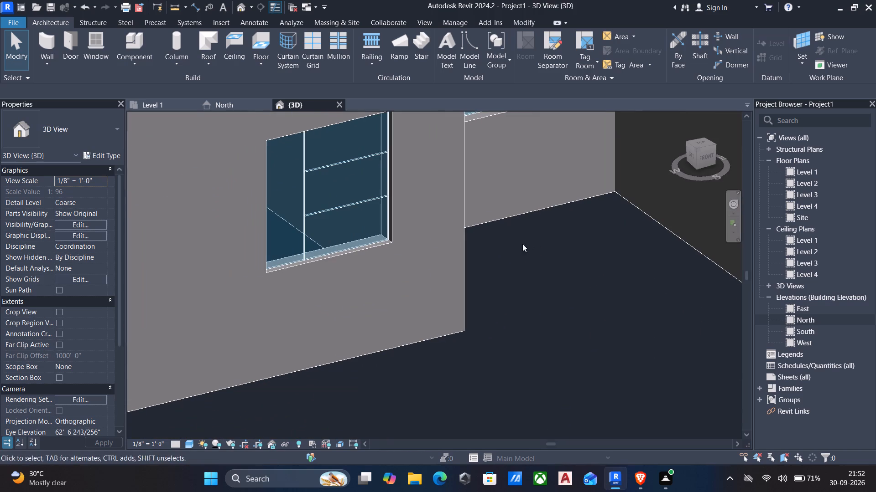
pyautogui.click(322, 167)
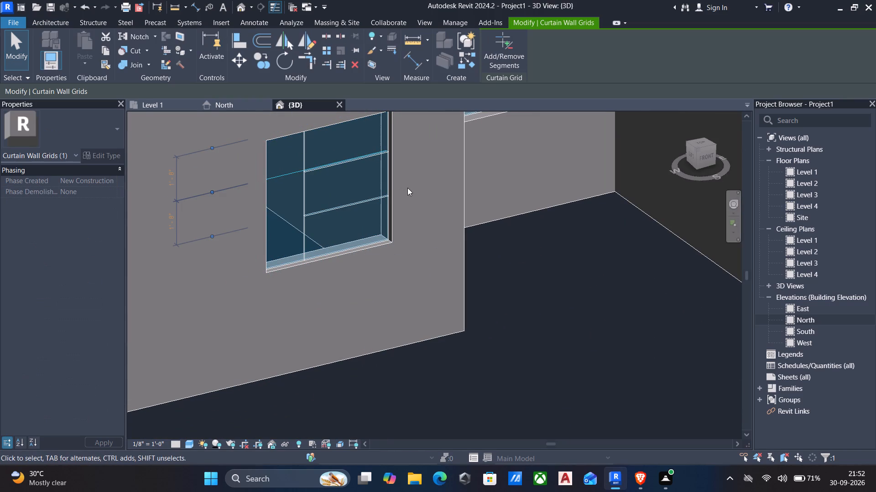
pyautogui.press('Up')
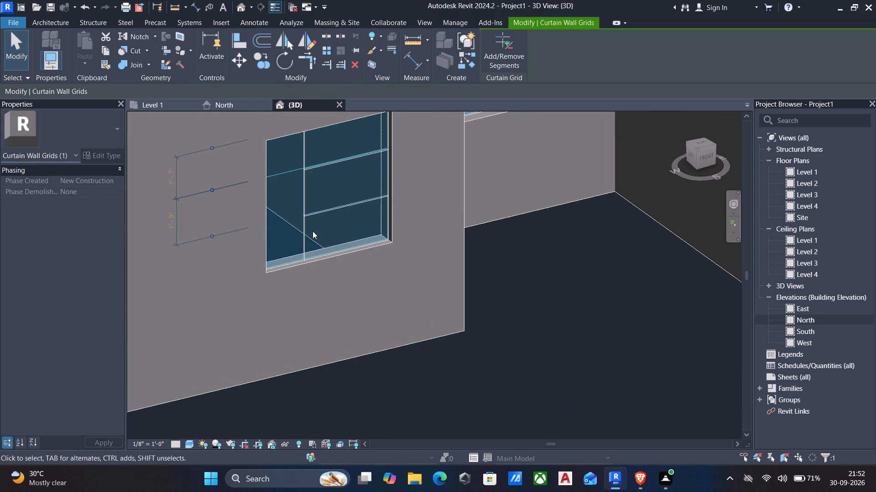
pyautogui.click(325, 209)
pyautogui.scroll(-4, 339, 221)
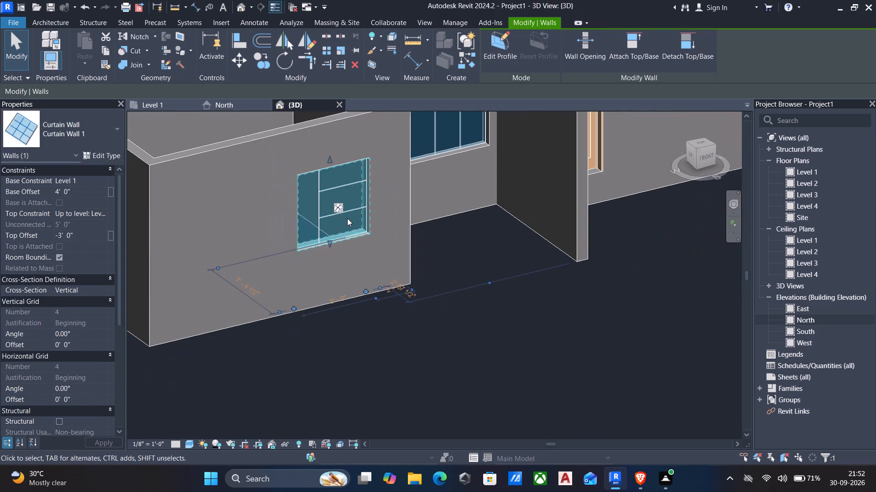
pyautogui.press('Escape')
# Nudge the lower horizontal grid line down to 1' 7" above the narrower curtain wall's bottom edge and check the upper line's spacing.
pyautogui.keyDown('ctrl'); pyautogui.moveTo(369, 208); pyautogui.dragTo(341, 202, button='middle'); pyautogui.keyUp('ctrl')
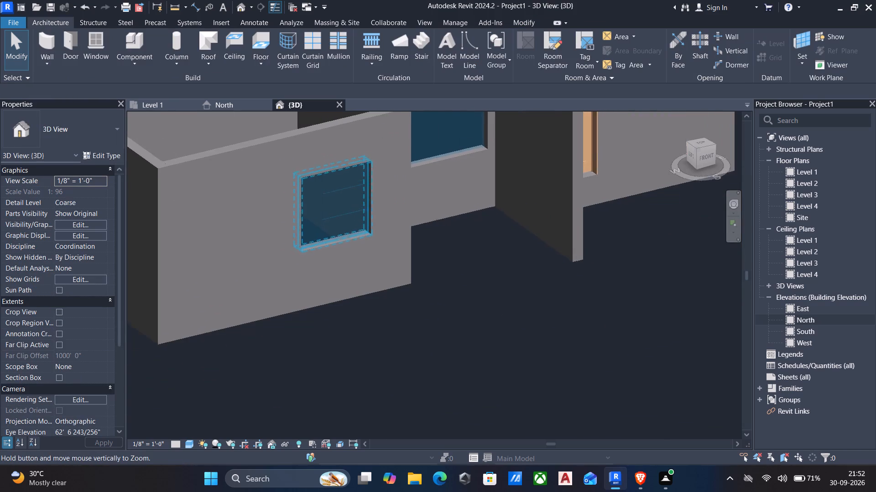
pyautogui.keyDown('ctrl'); pyautogui.moveTo(341, 202); pyautogui.dragTo(332, 193, button='middle'); pyautogui.keyUp('ctrl')
pyautogui.keyDown('shift'); pyautogui.moveTo(392, 240); pyautogui.dragTo(351, 211, button='middle'); pyautogui.keyUp('shift')
pyautogui.scroll(-2, 349, 210)
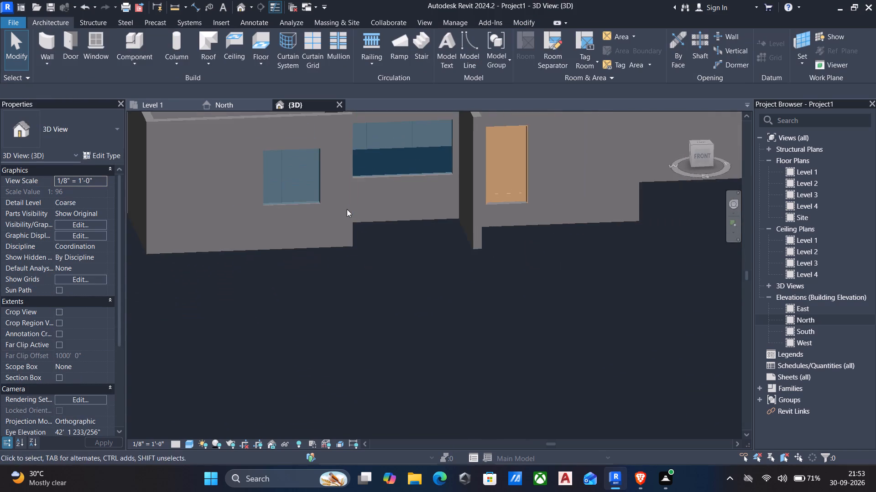
pyautogui.moveTo(344, 208); pyautogui.dragTo(343, 259, button='middle')
pyautogui.scroll(5, 277, 221)
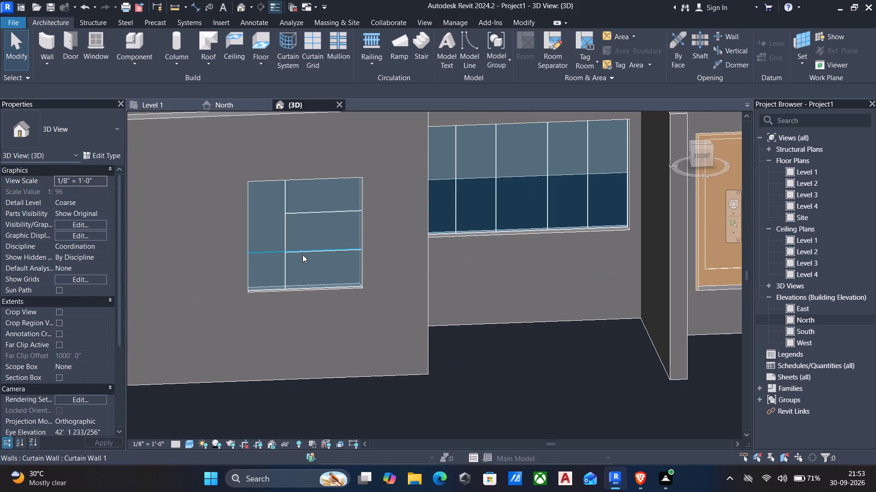
pyautogui.click(302, 255)
pyautogui.press('Down')
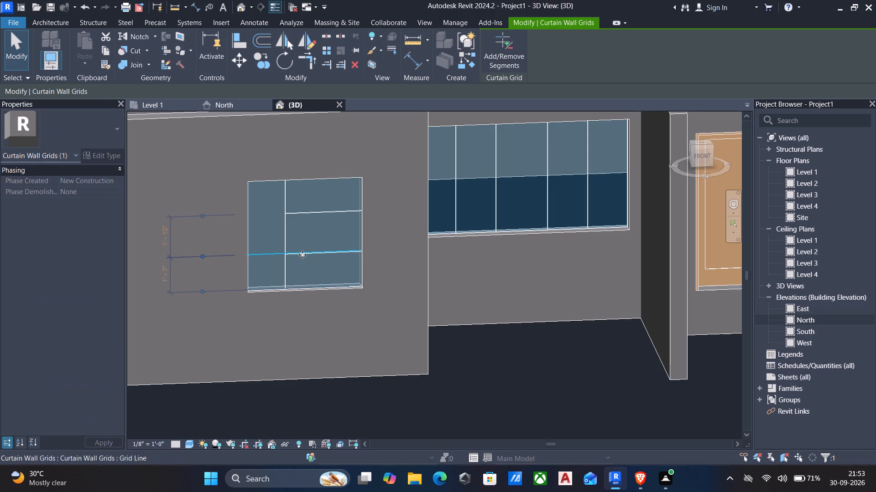
pyautogui.scroll(5, 146, 240)
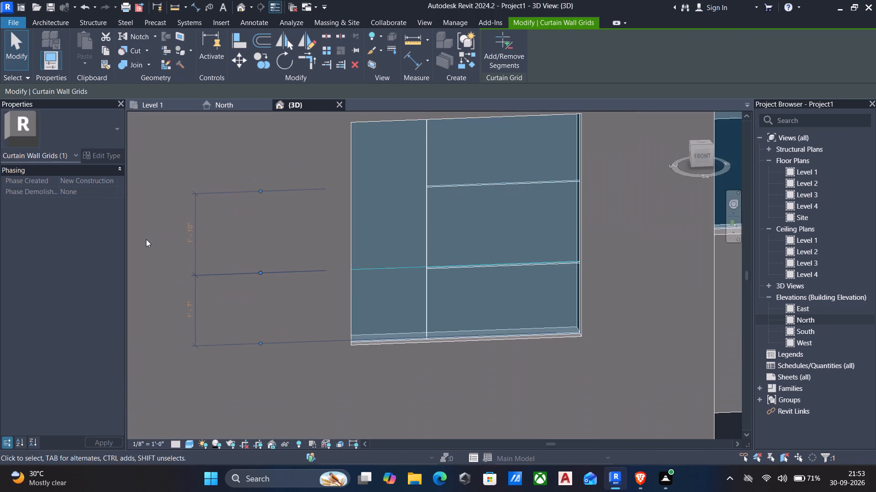
pyautogui.click(477, 186)
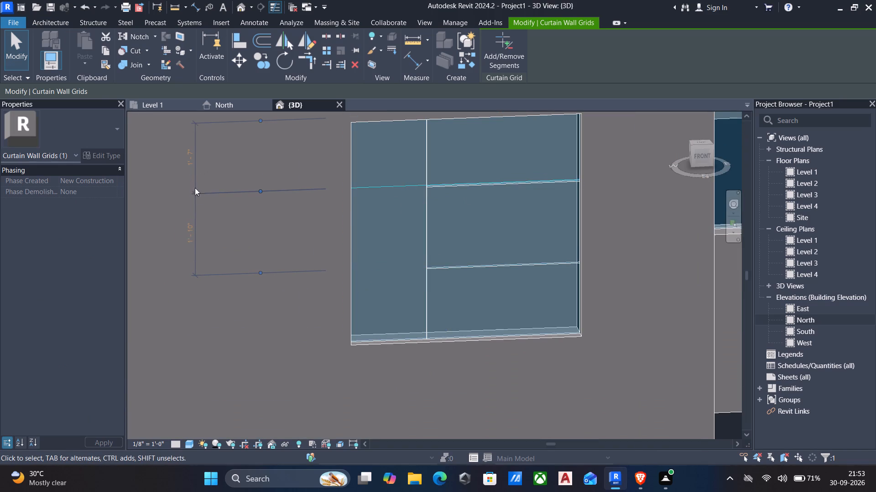
pyautogui.scroll(-4, 432, 261)
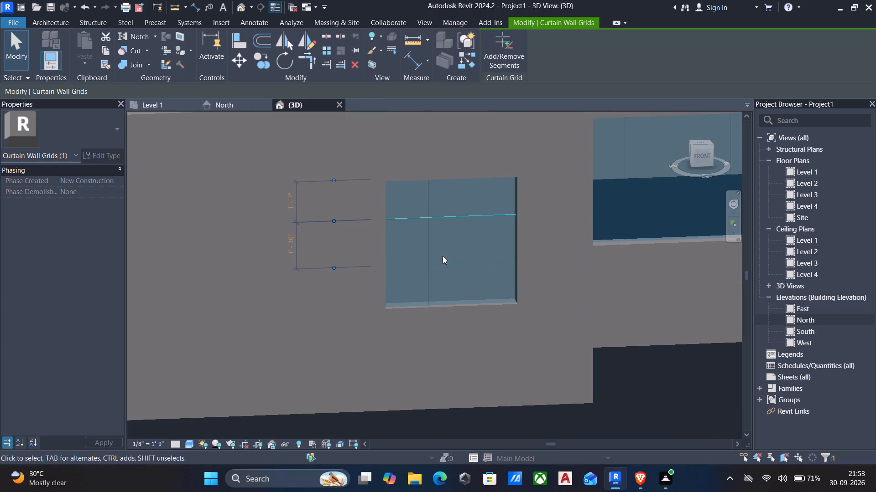
pyautogui.moveTo(442, 260); pyautogui.dragTo(416, 290, button='middle')
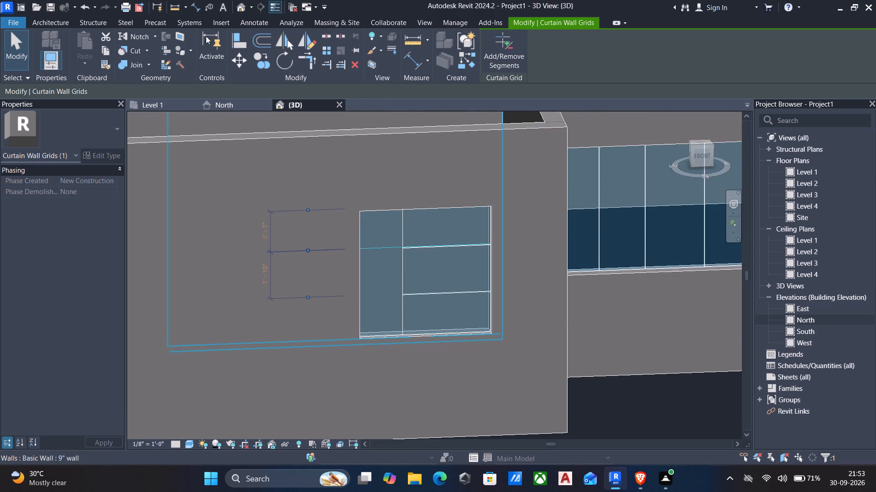
# Place 2.5" x 5" rectangular mullions on all grid lines of the wider curtain wall at once.
pyautogui.click(57, 24)
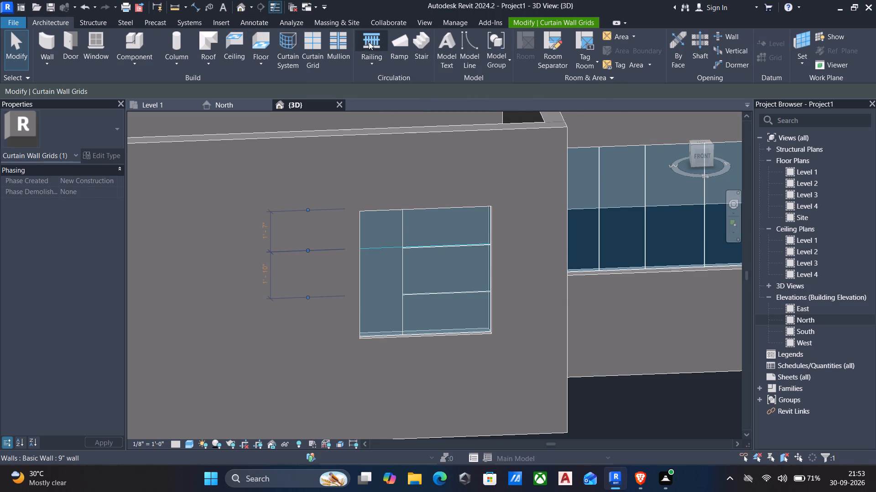
pyautogui.click(342, 48)
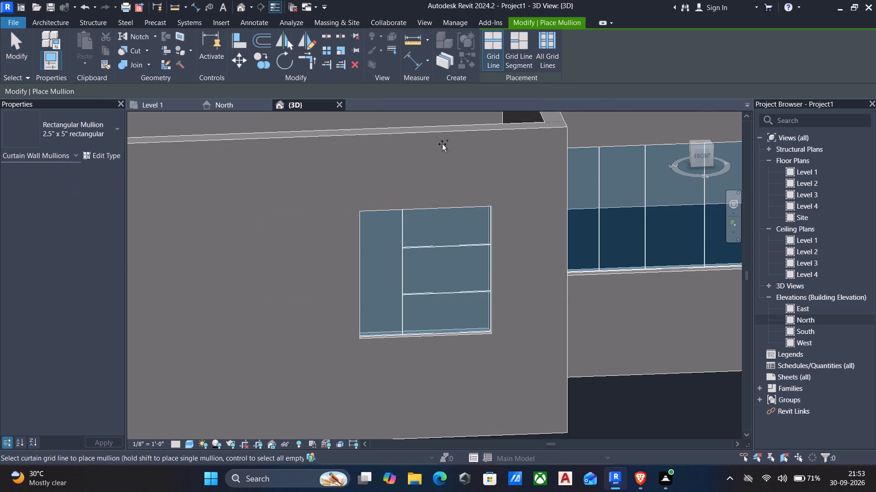
pyautogui.scroll(-3, 464, 159)
pyautogui.moveTo(541, 172); pyautogui.dragTo(503, 205, button='middle')
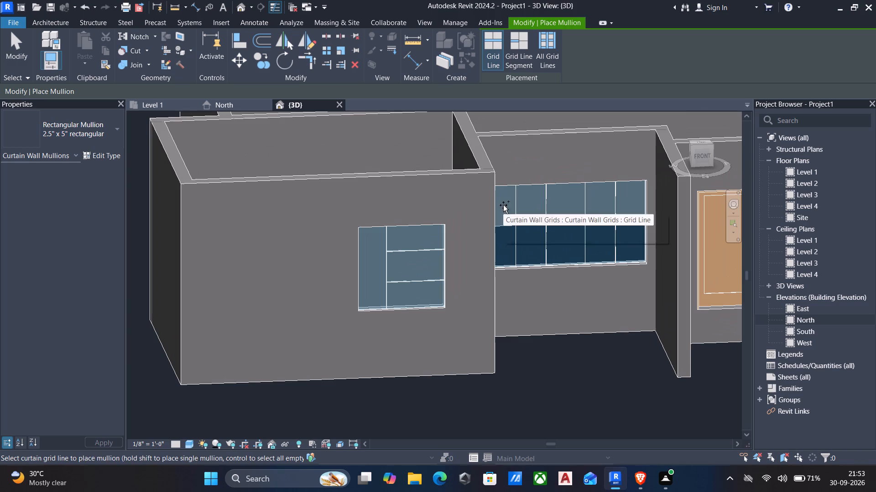
pyautogui.click(550, 47)
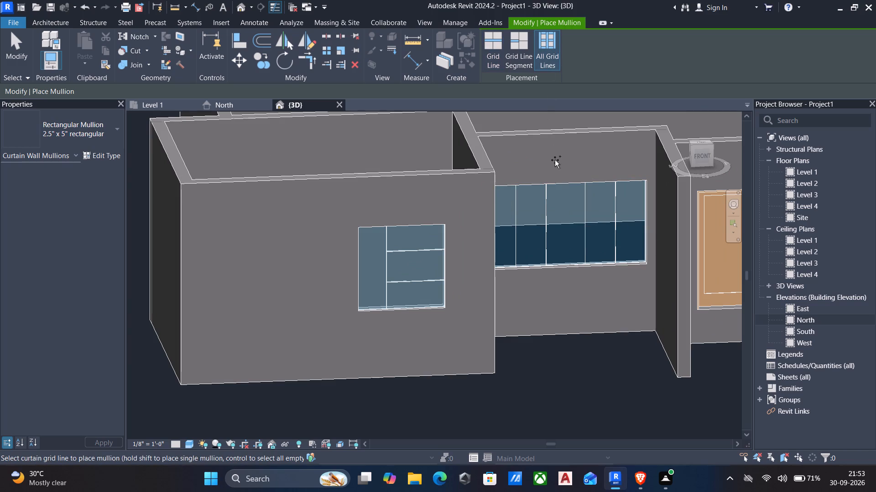
pyautogui.click(582, 188)
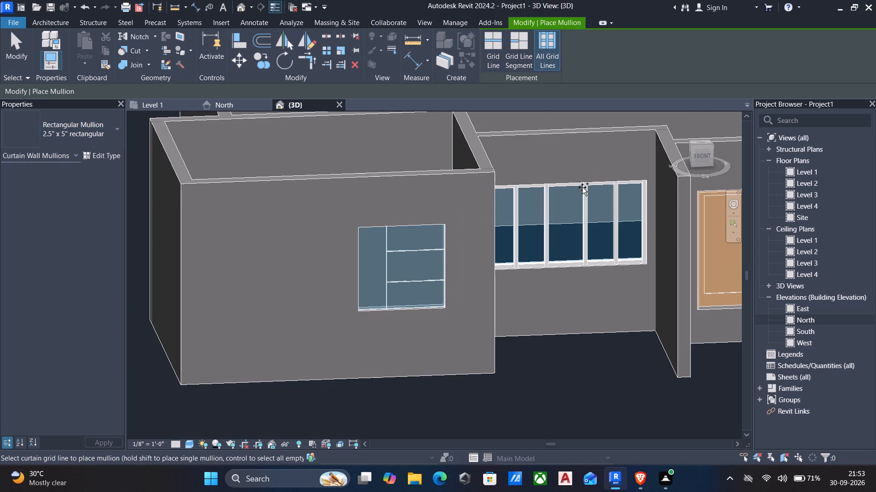
pyautogui.press('Escape')
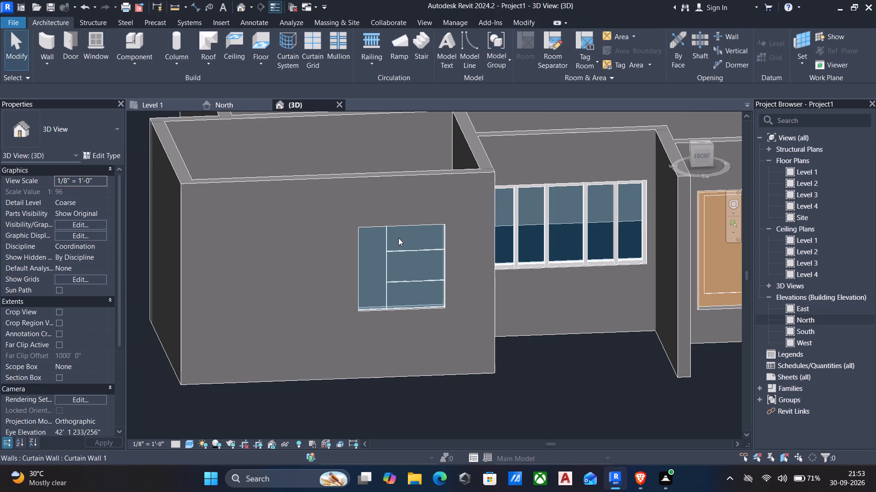
# Place 1" Square rectangular mullions on the two short horizontal grid lines of the narrower curtain wall.
pyautogui.click(337, 49)
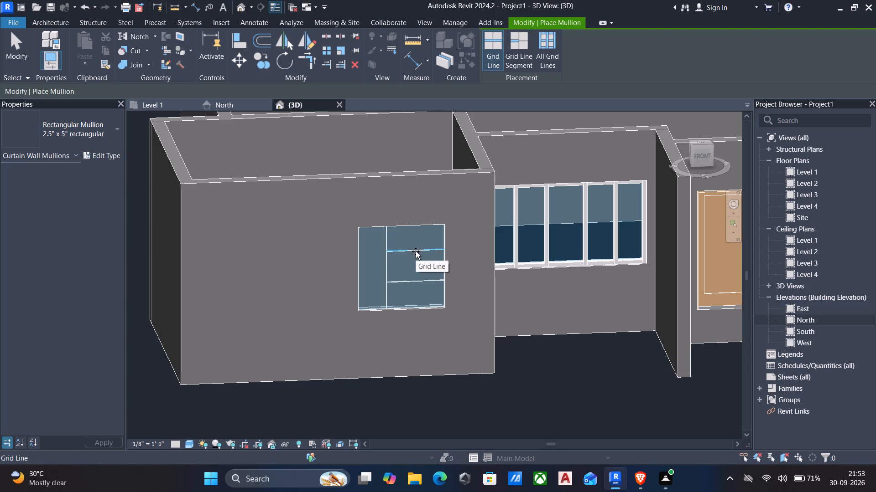
pyautogui.click(118, 134)
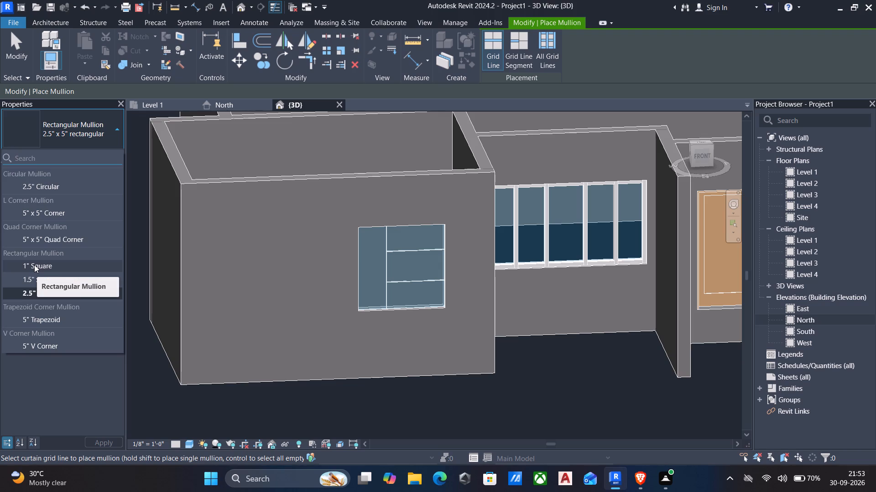
pyautogui.click(34, 265)
pyautogui.click(415, 248)
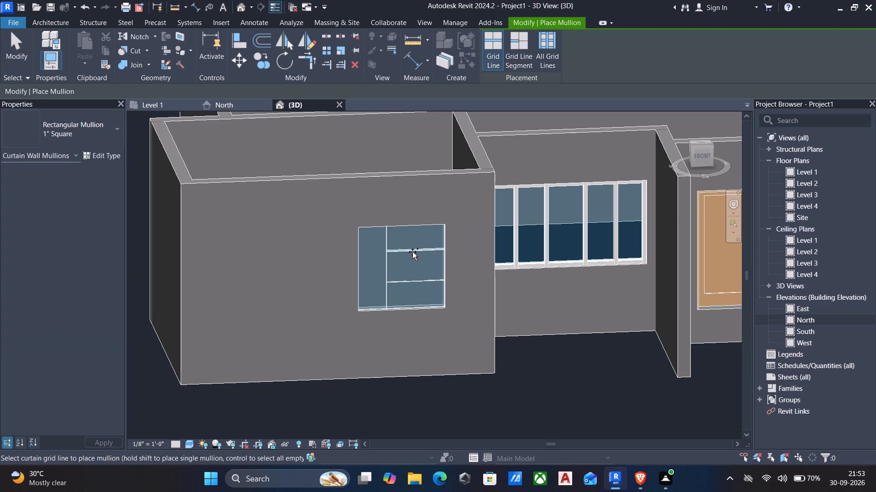
pyautogui.click(404, 283)
# Create a new material named Rectangle 1 sq from the 1" Square mullion type's material setting.
pyautogui.click(113, 128)
pyautogui.click(64, 133)
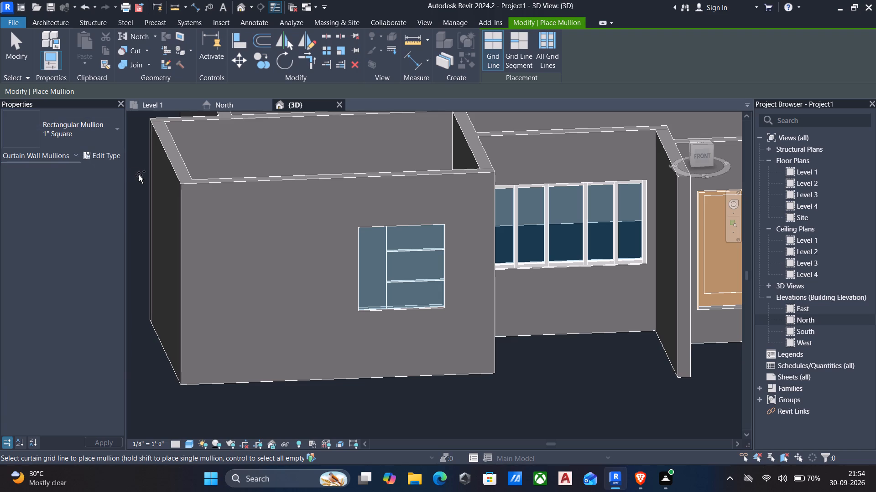
pyautogui.click(113, 157)
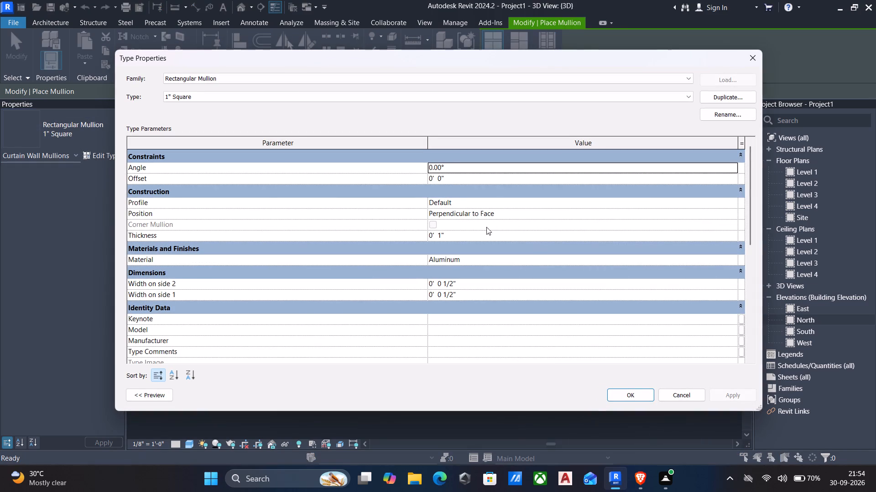
pyautogui.click(733, 261)
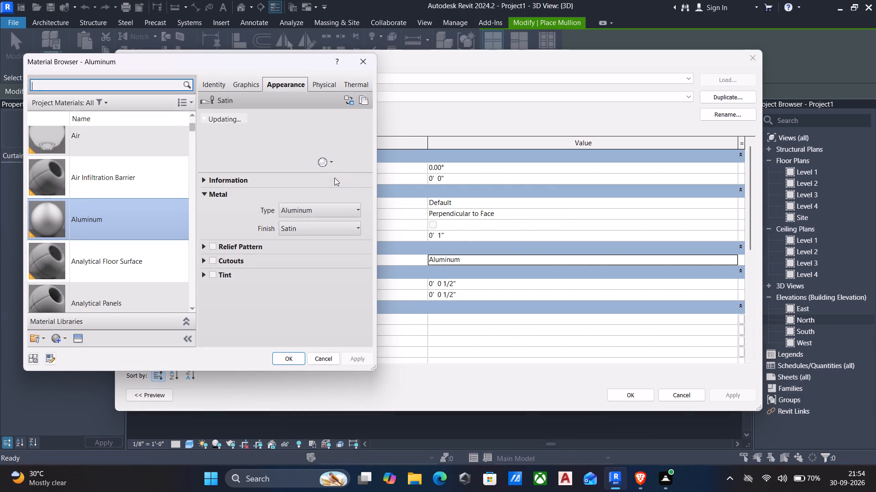
pyautogui.click(206, 83)
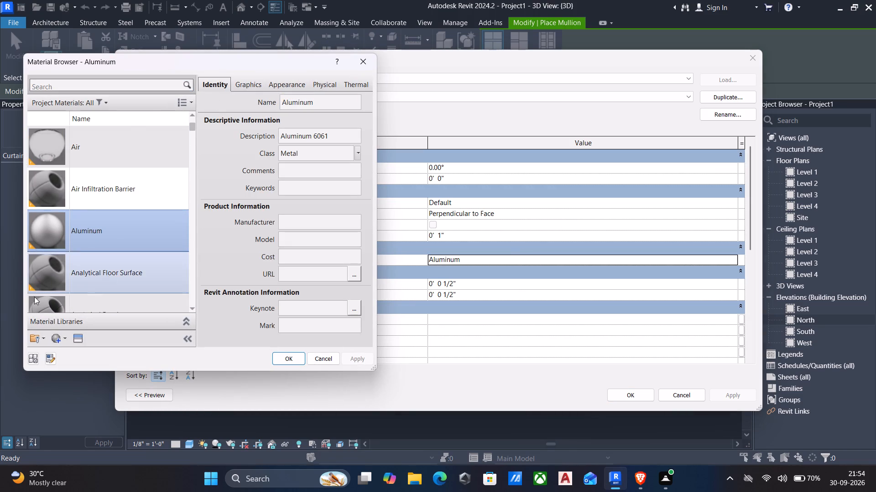
pyautogui.click(54, 339)
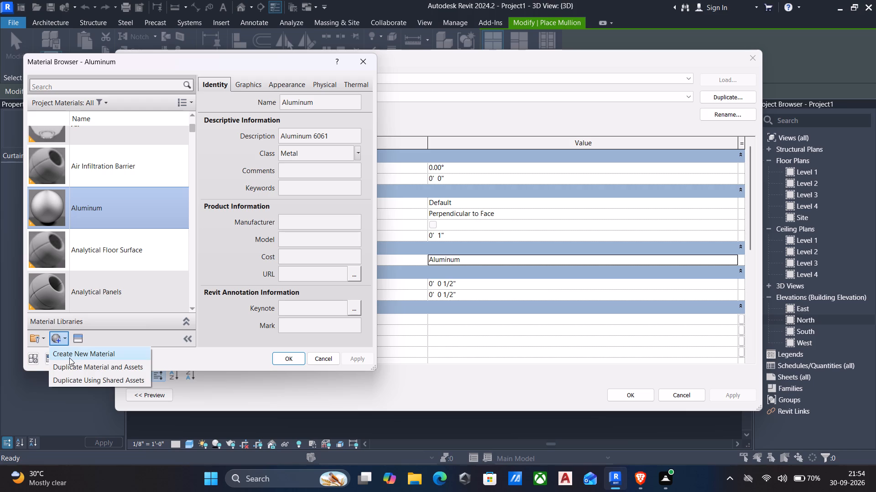
pyautogui.click(70, 354)
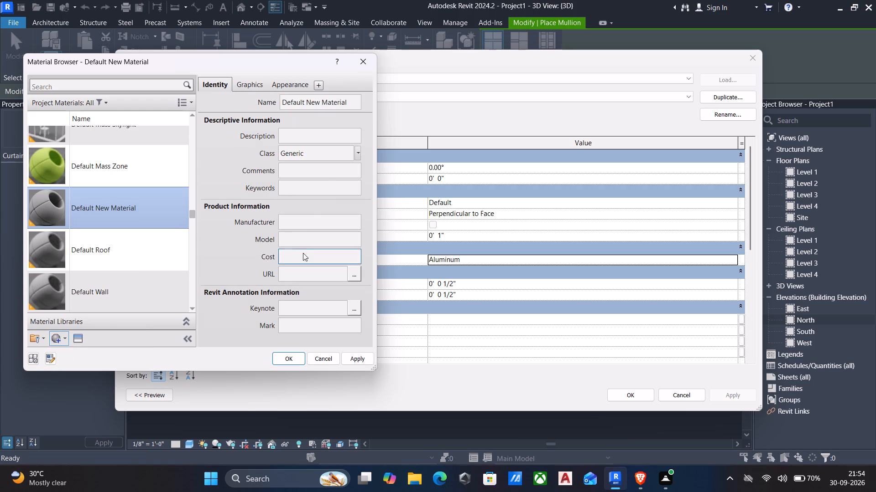
pyautogui.moveTo(352, 106); pyautogui.dragTo(382, 116)
pyautogui.press('BackSpace')
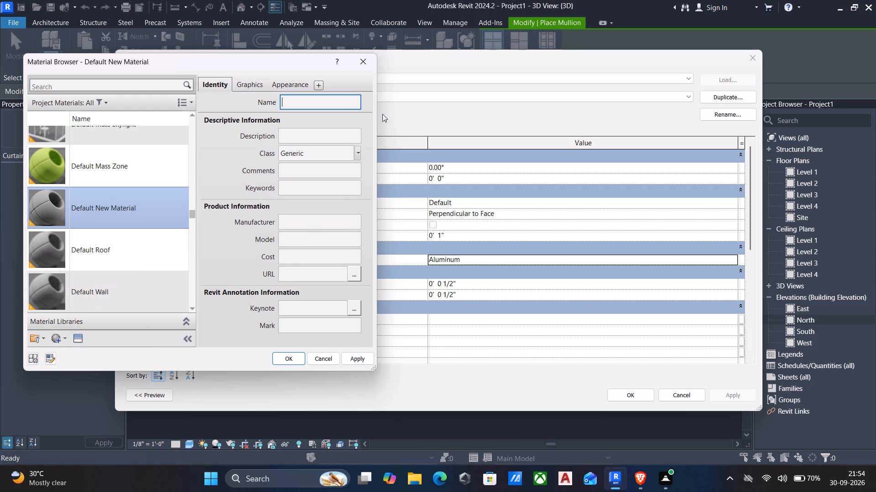
pyautogui.press('r')
pyautogui.press('w')
pyautogui.press('BackSpace')
pyautogui.write('ectangle')
pyautogui.press('space')
pyautogui.press('1')
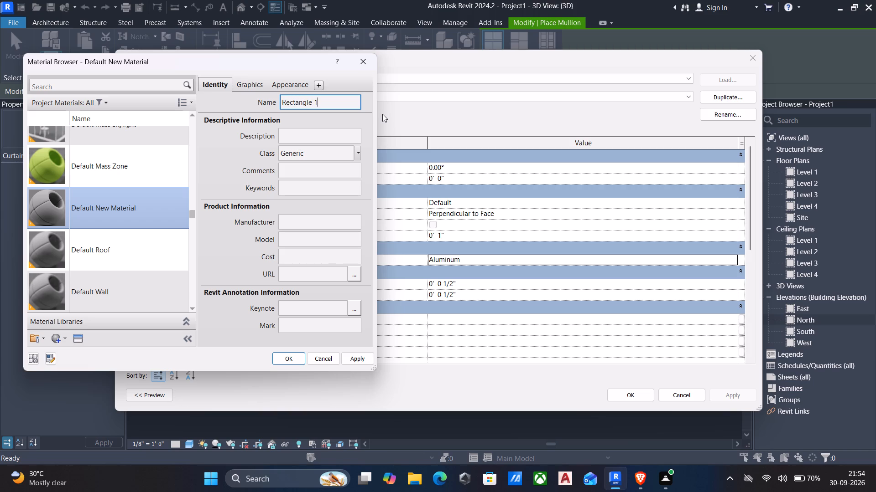
pyautogui.press('space')
pyautogui.write('sq')
pyautogui.press('space')
pyautogui.click(355, 362)
# Give the Rectangle 1 sq material the Bronze - Patina appearance of the Metal: Bronze category from the appearance library.
pyautogui.click(292, 86)
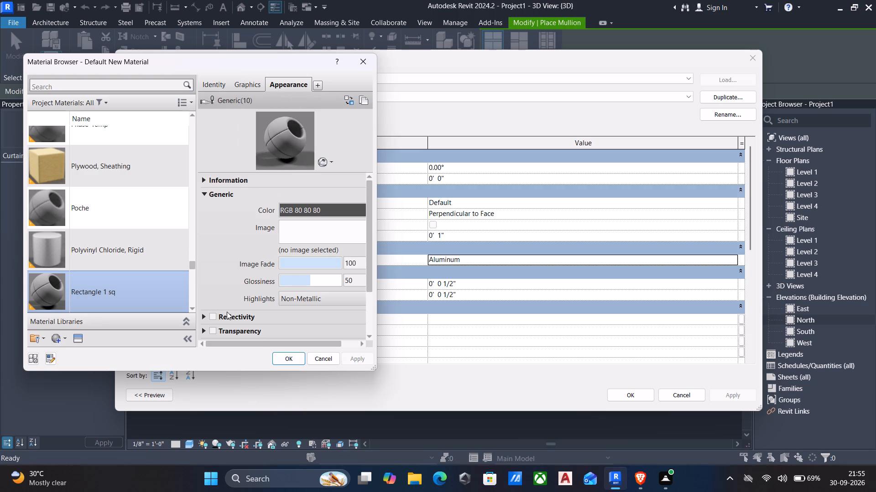
pyautogui.click(75, 338)
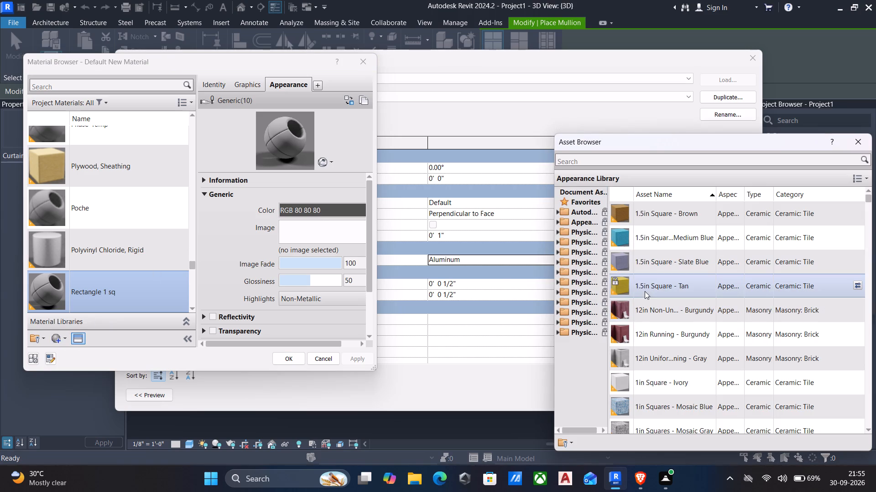
pyautogui.click(557, 225)
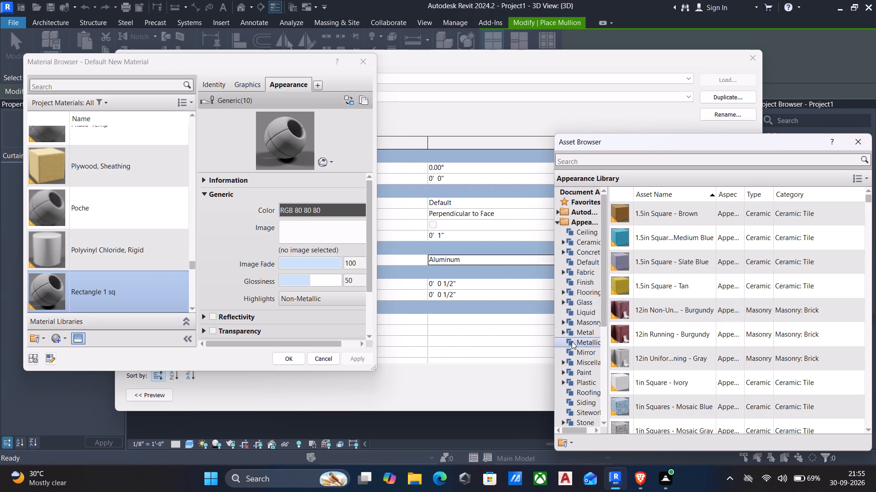
pyautogui.click(579, 331)
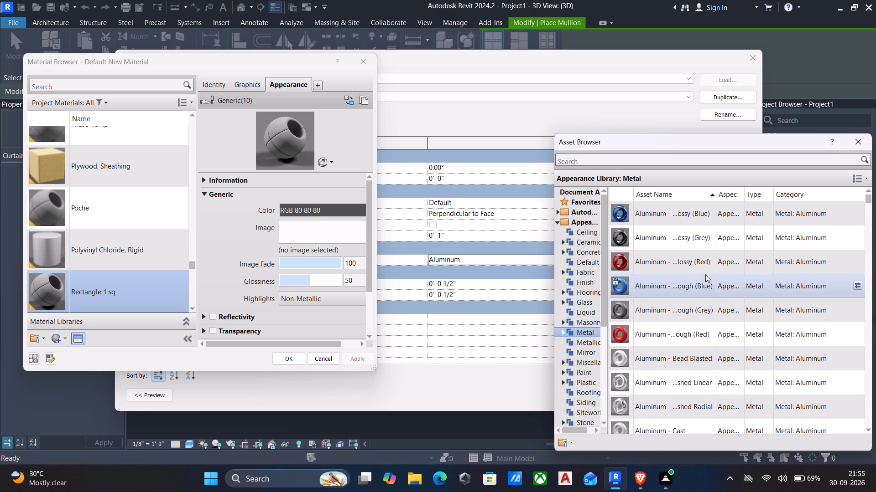
pyautogui.scroll(-3, 701, 296)
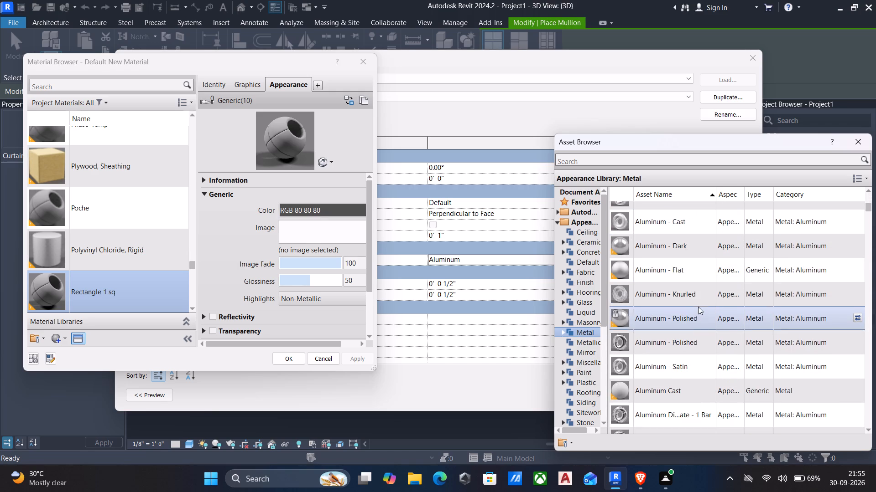
pyautogui.scroll(-7, 697, 308)
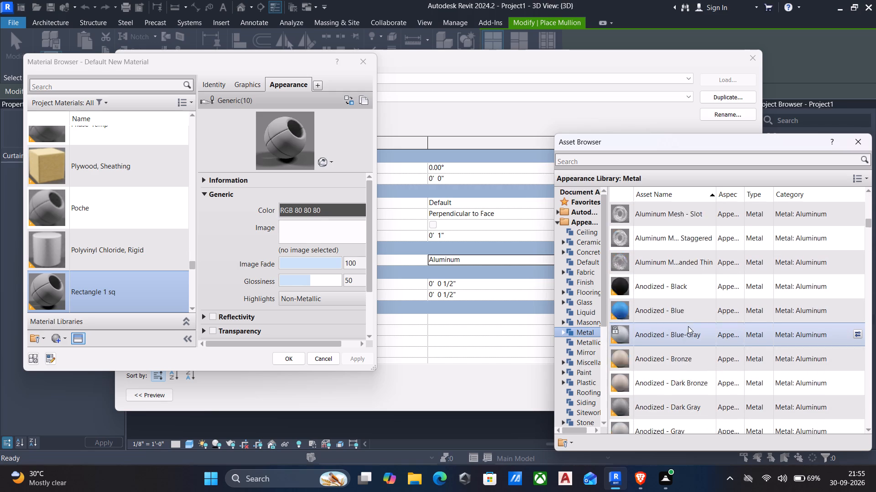
pyautogui.scroll(-6, 688, 326)
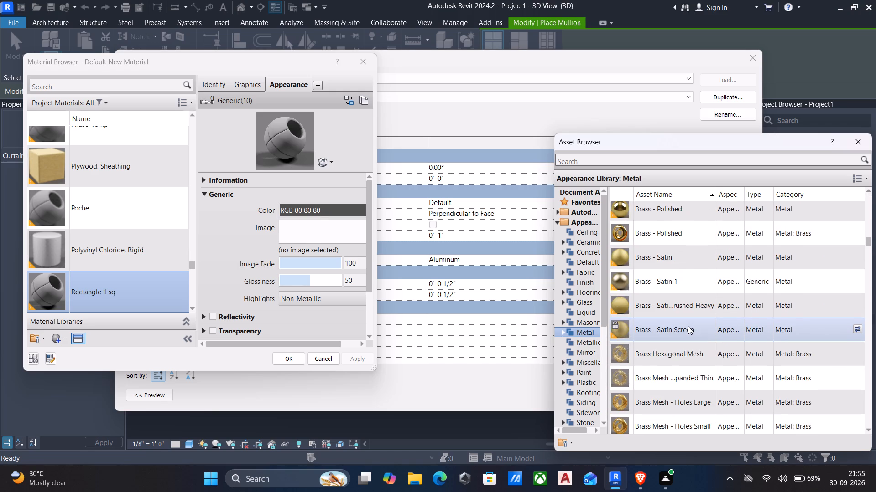
pyautogui.scroll(-2, 688, 326)
pyautogui.scroll(-1, 672, 370)
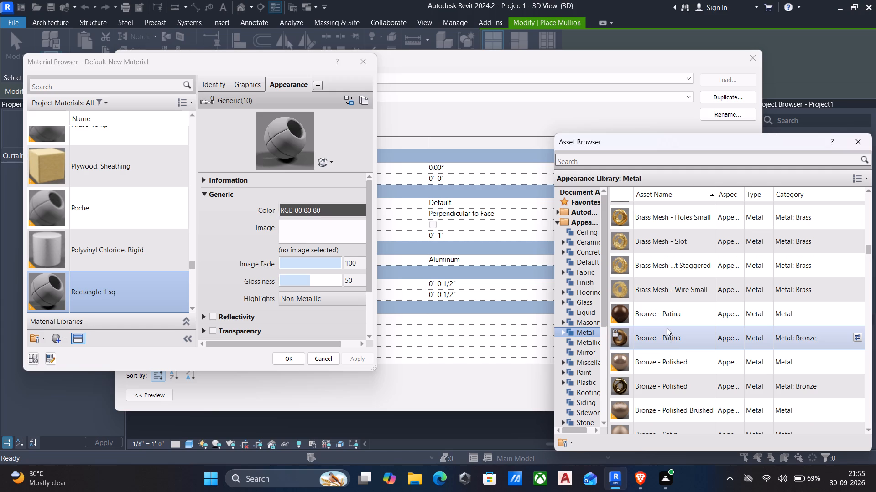
pyautogui.doubleClick(662, 337)
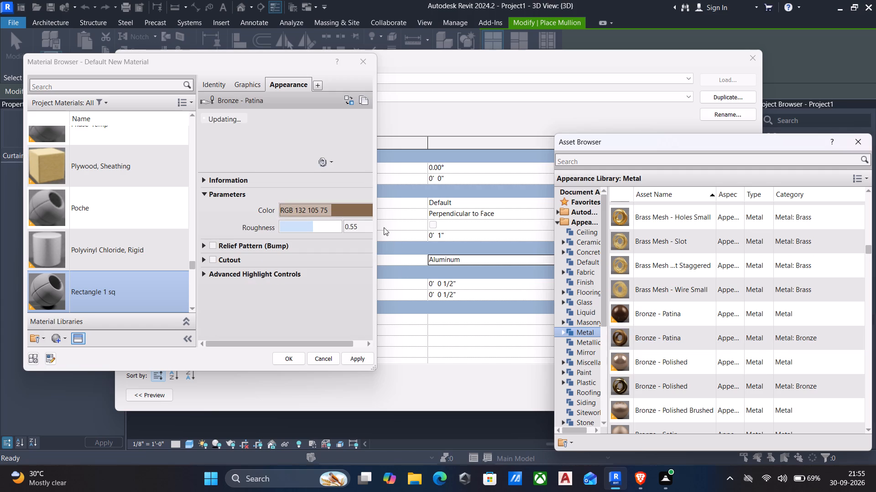
pyautogui.click(357, 359)
# Assign the Rectangle 1 sq material to the 1" Square mullion type and apply the type properties.
pyautogui.click(297, 358)
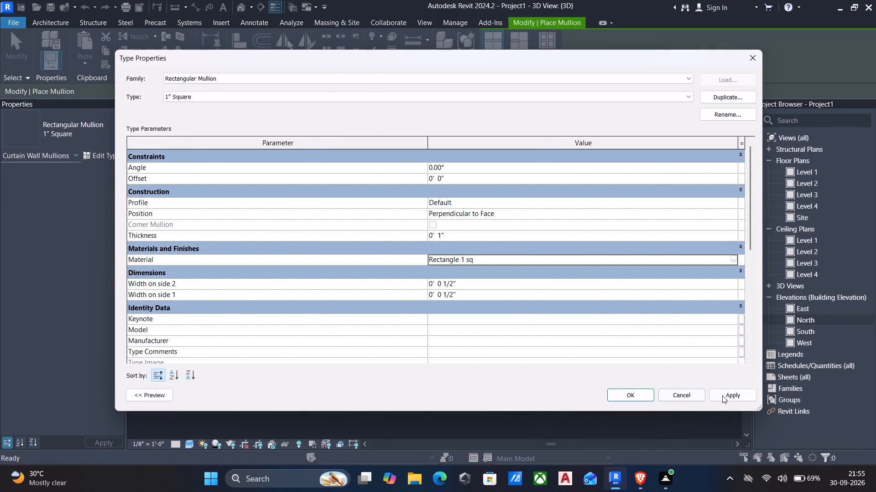
pyautogui.click(728, 395)
pyautogui.click(621, 394)
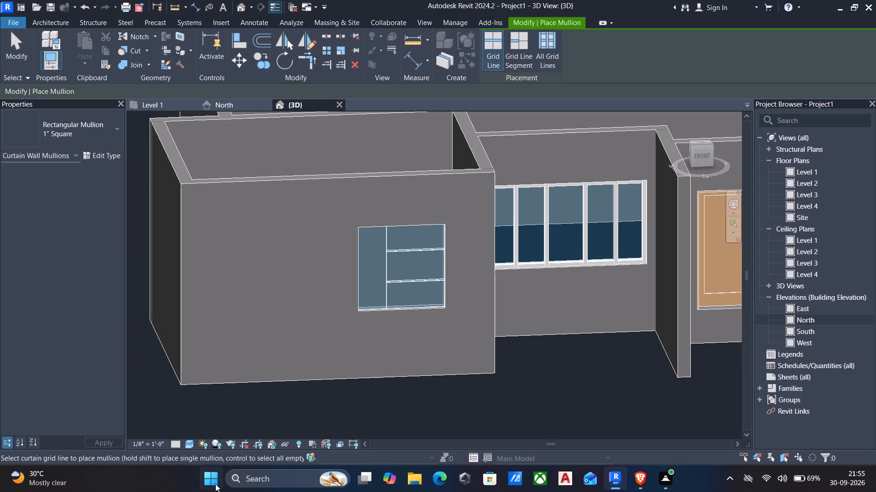
# Set the 3D view to the Realistic visual style and inspect the narrower curtain wall's horizontal mullions up close.
pyautogui.click(188, 444)
pyautogui.click(195, 430)
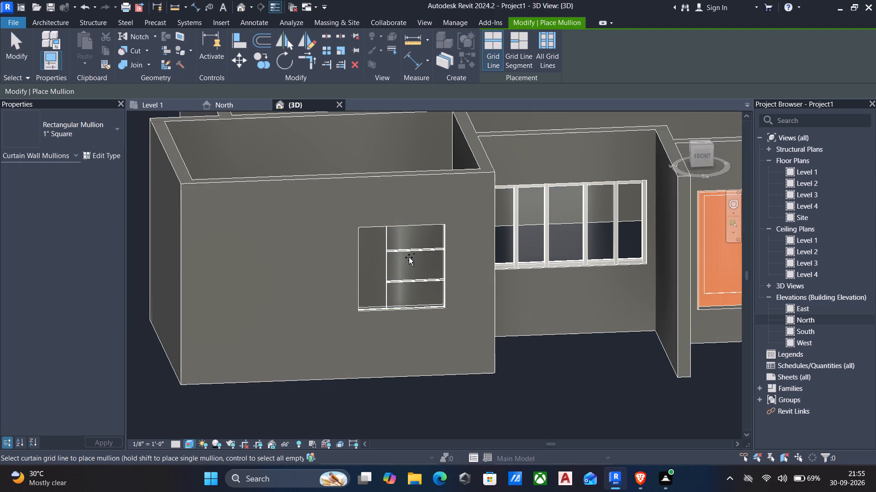
pyautogui.scroll(10, 401, 247)
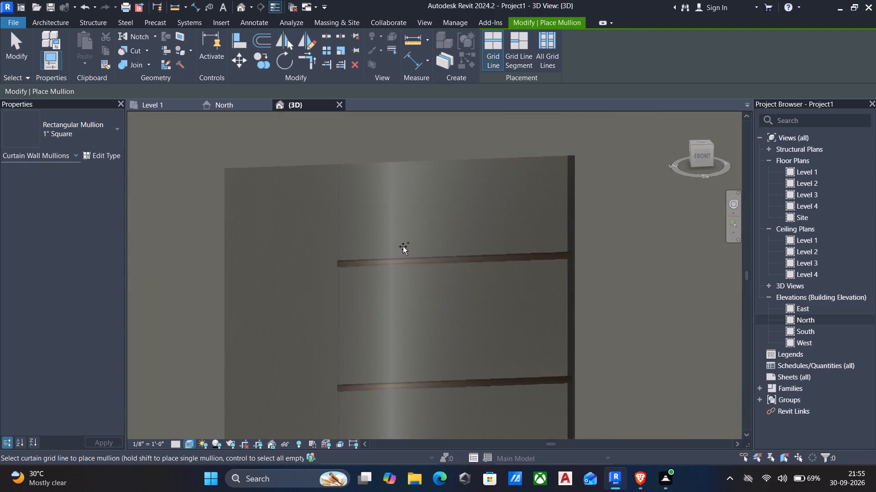
pyautogui.scroll(4, 387, 267)
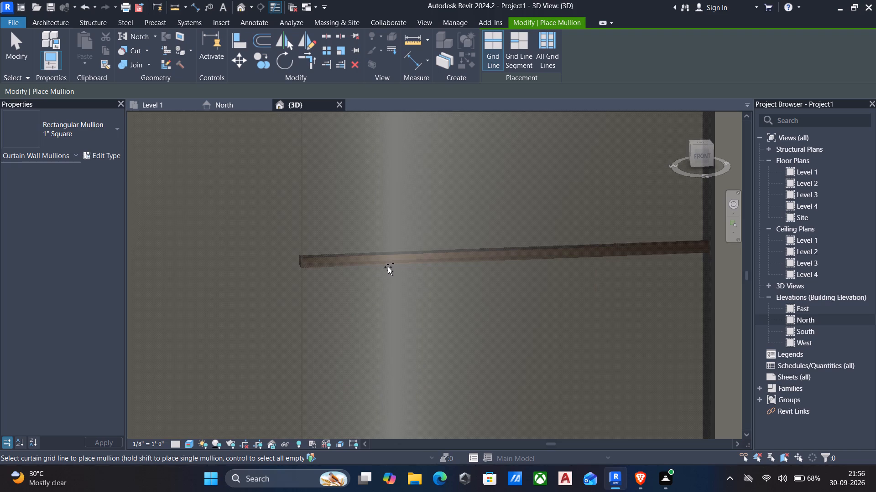
# Replace the Rectangle 1 sq material's appearance with Brass Mesh - Holes Large from the appearance library's Metal category.
pyautogui.scroll(-8, 387, 266)
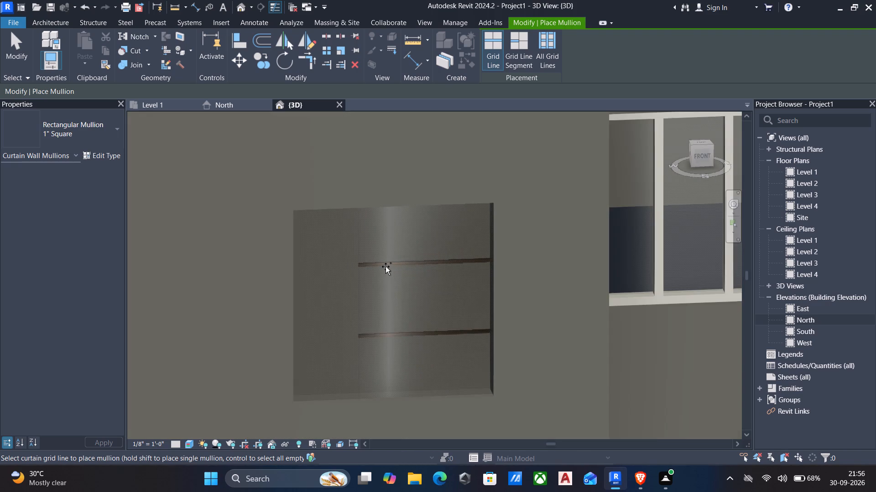
pyautogui.scroll(-2, 386, 266)
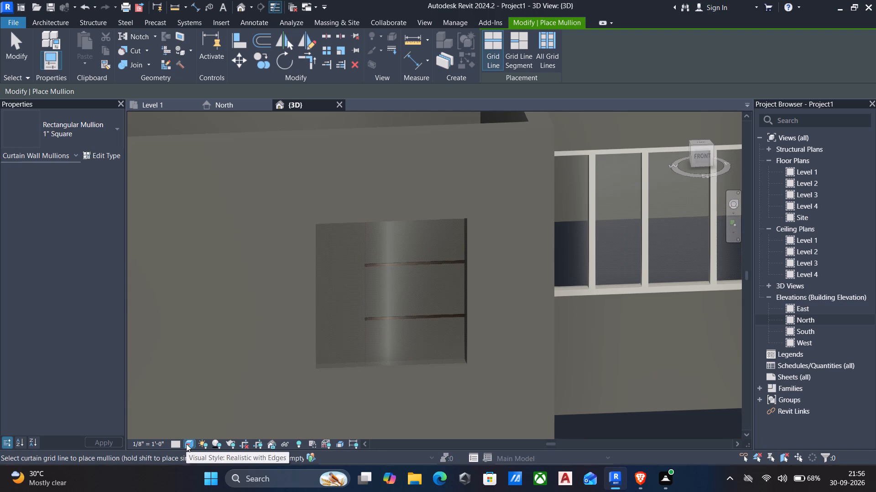
pyautogui.click(105, 153)
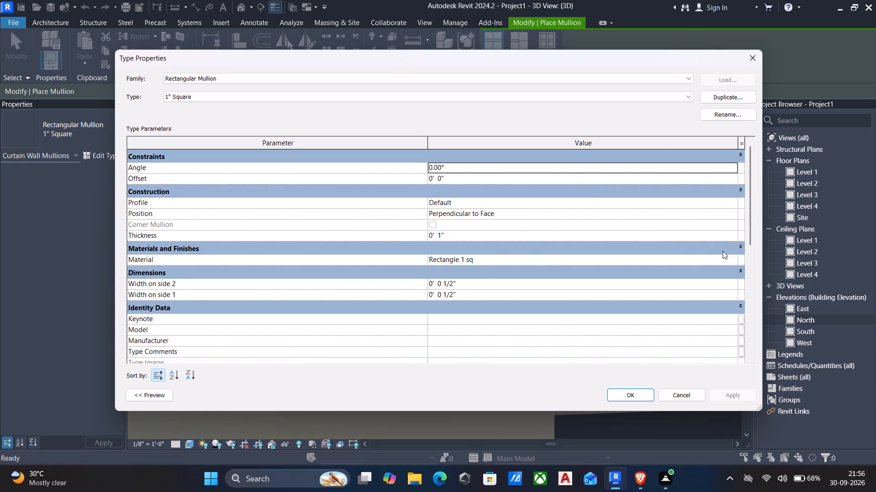
pyautogui.click(732, 261)
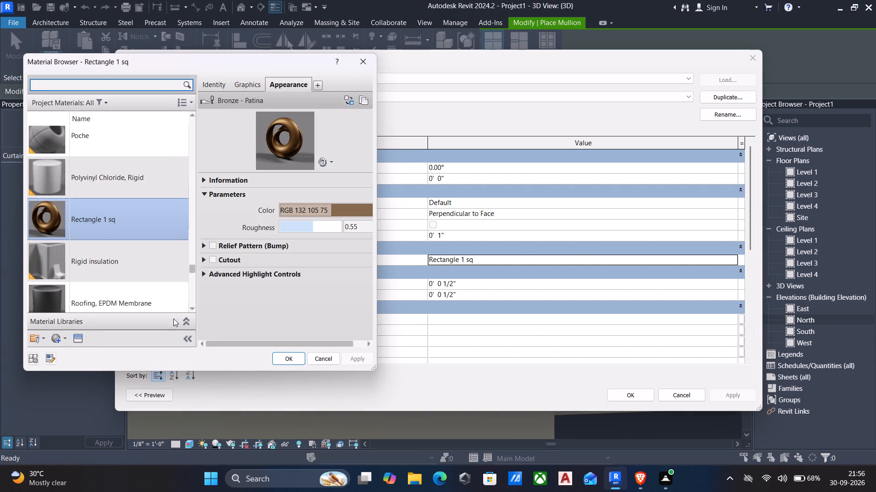
pyautogui.click(80, 336)
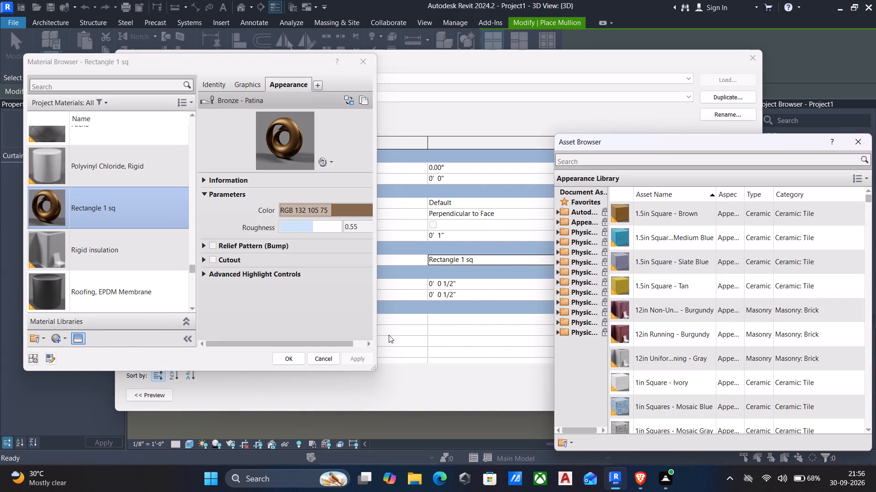
pyautogui.click(557, 224)
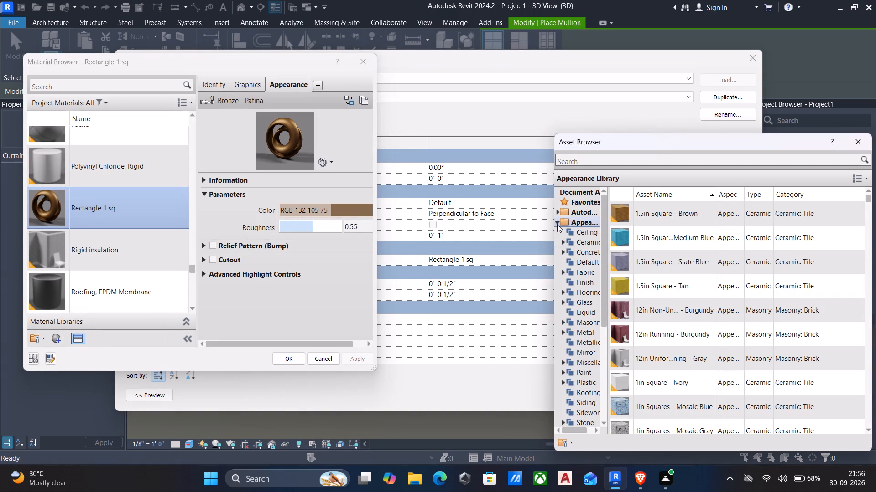
pyautogui.click(573, 332)
pyautogui.scroll(-9, 643, 322)
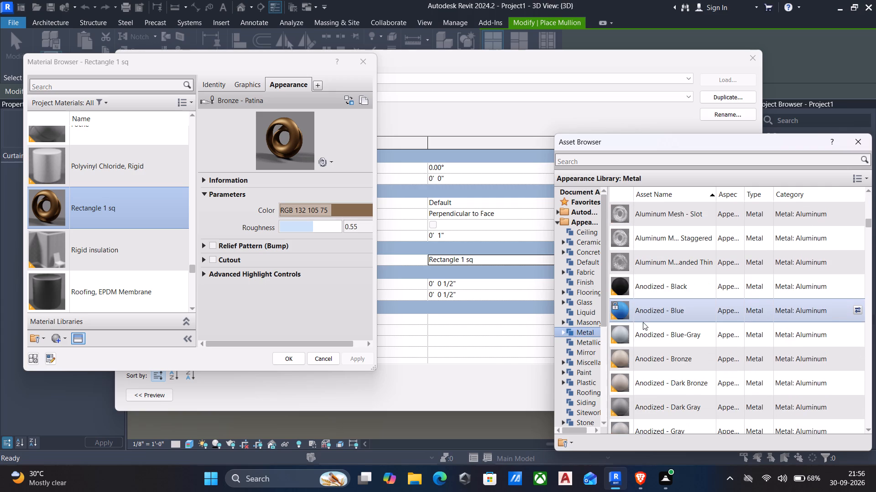
pyautogui.scroll(-8, 643, 322)
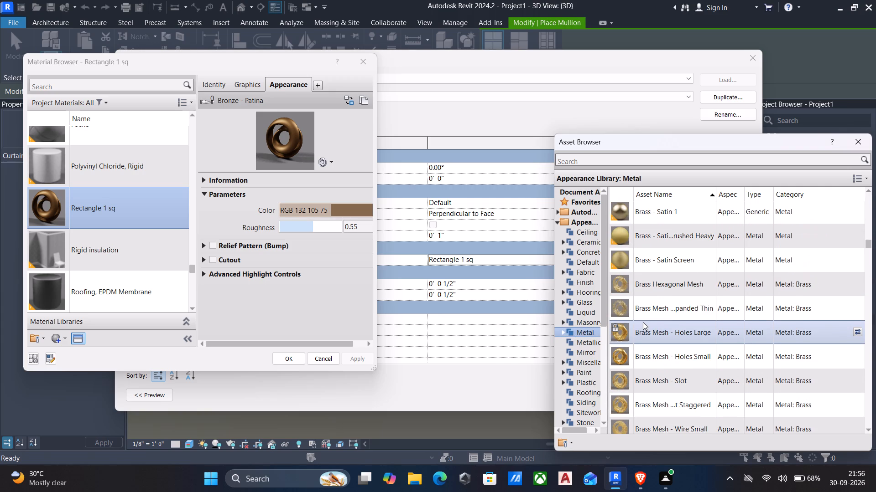
pyautogui.scroll(-3, 643, 322)
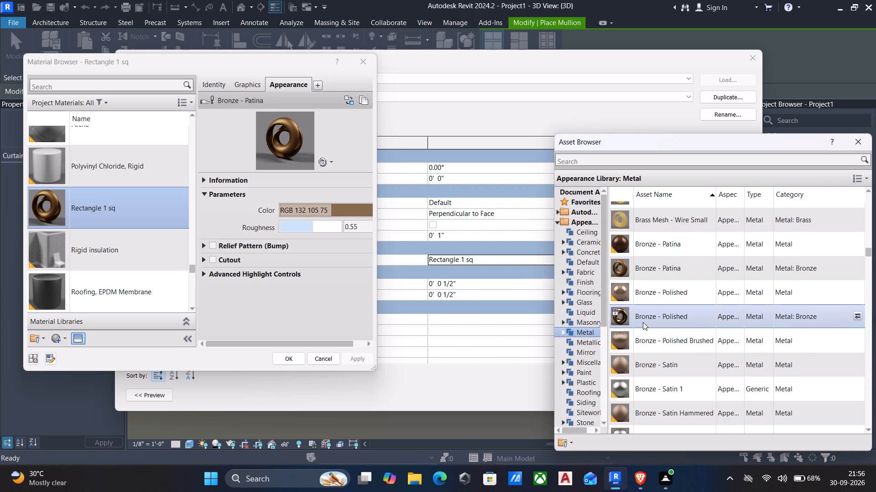
pyautogui.scroll(4, 649, 308)
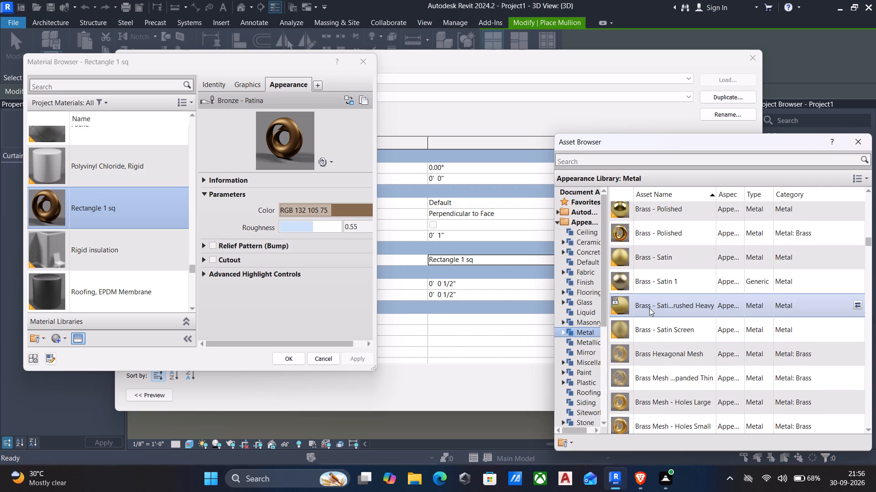
pyautogui.scroll(-2, 657, 319)
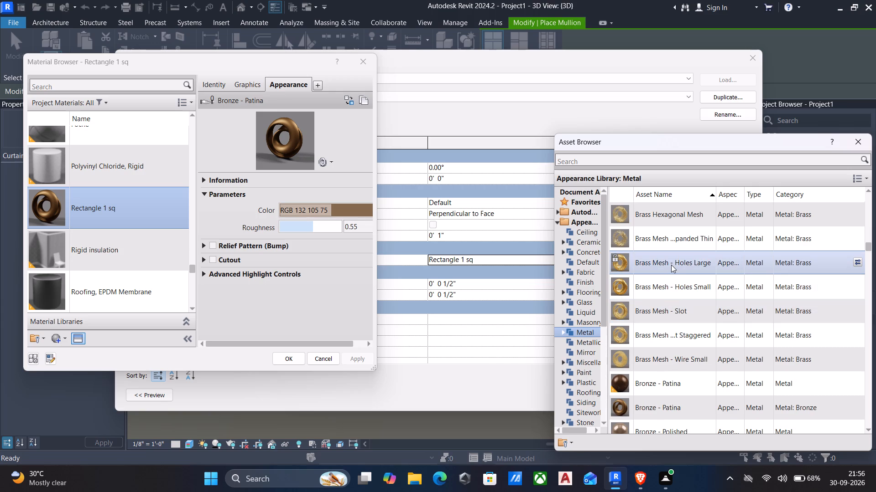
pyautogui.doubleClick(671, 265)
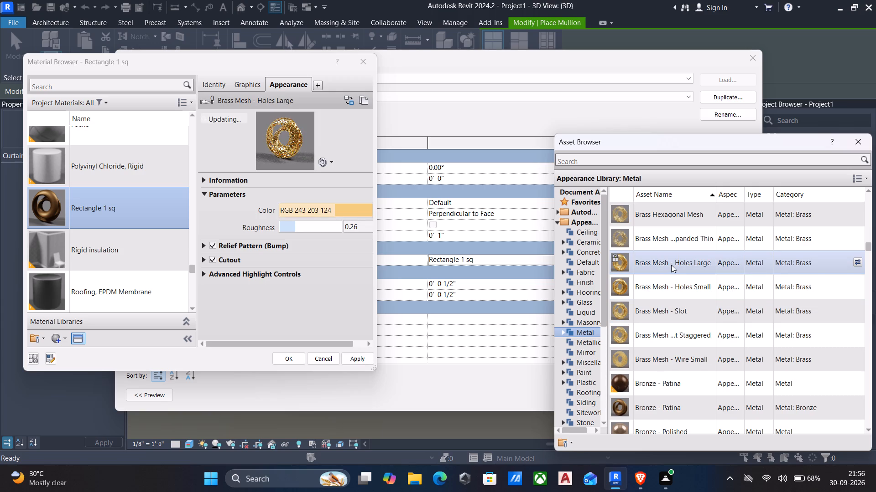
# Apply the edited material and the 1" Square mullion type properties, and inspect the narrower curtain wall's horizontal mullions.
pyautogui.click(354, 357)
pyautogui.click(283, 359)
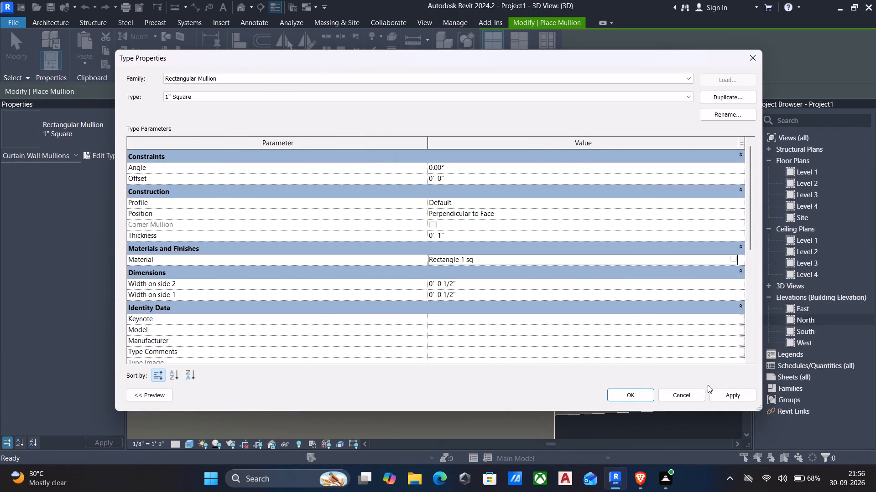
pyautogui.click(746, 398)
pyautogui.click(641, 390)
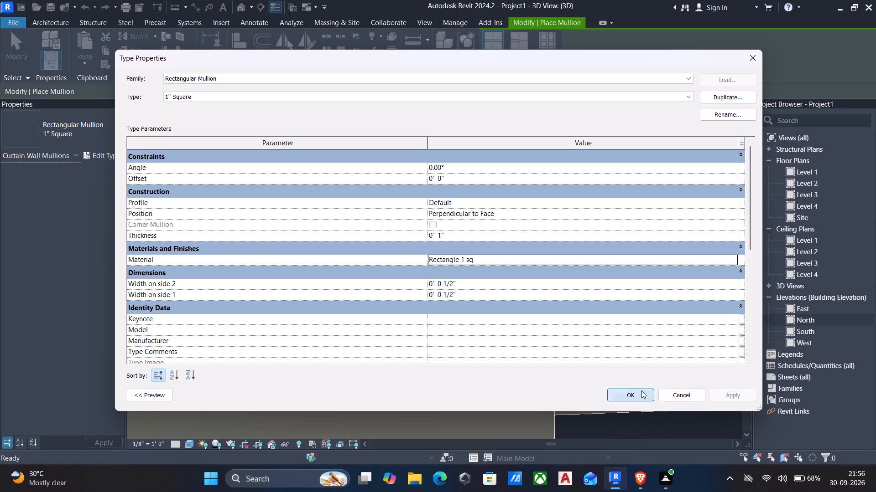
pyautogui.scroll(5, 405, 266)
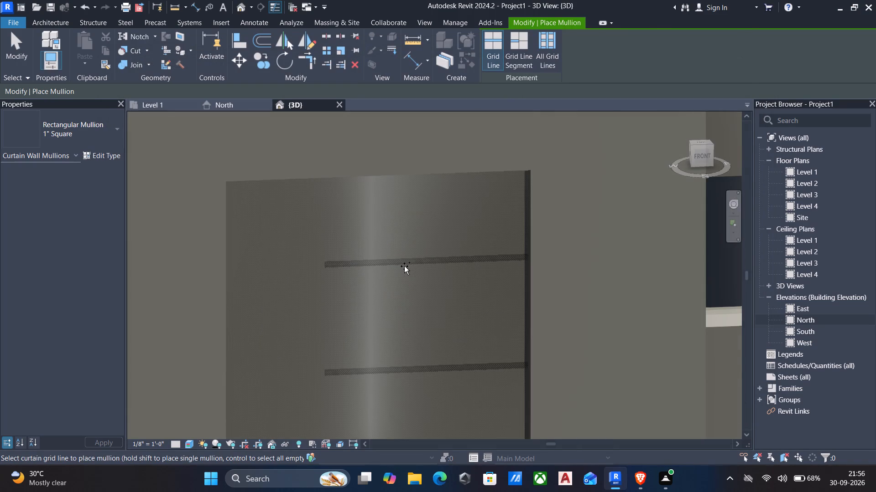
pyautogui.scroll(-5, 404, 266)
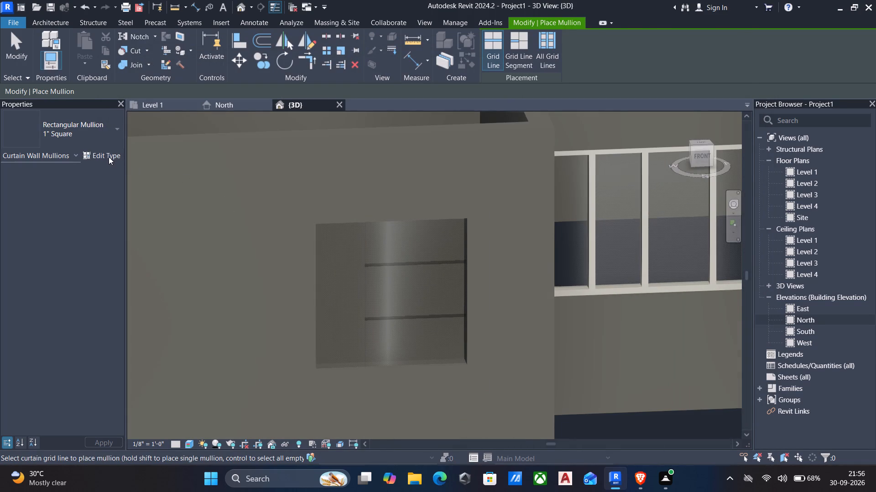
# Reopen the 1" Square mullion type's Rectangle 1 sq material and browse the library's Metal appearances for a replacement finish.
pyautogui.click(108, 156)
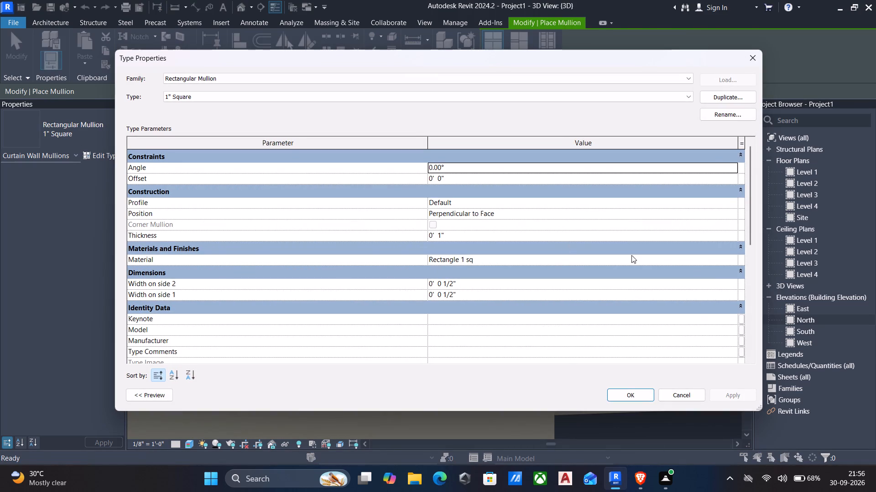
pyautogui.click(732, 259)
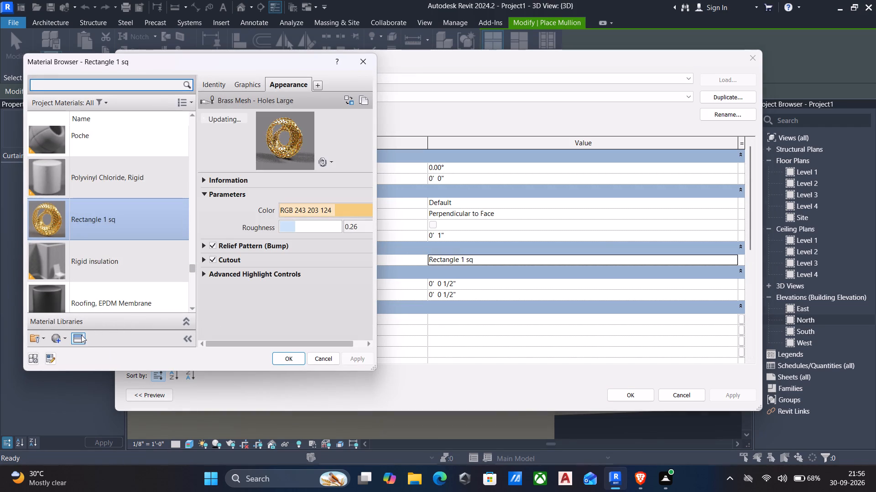
pyautogui.click(79, 336)
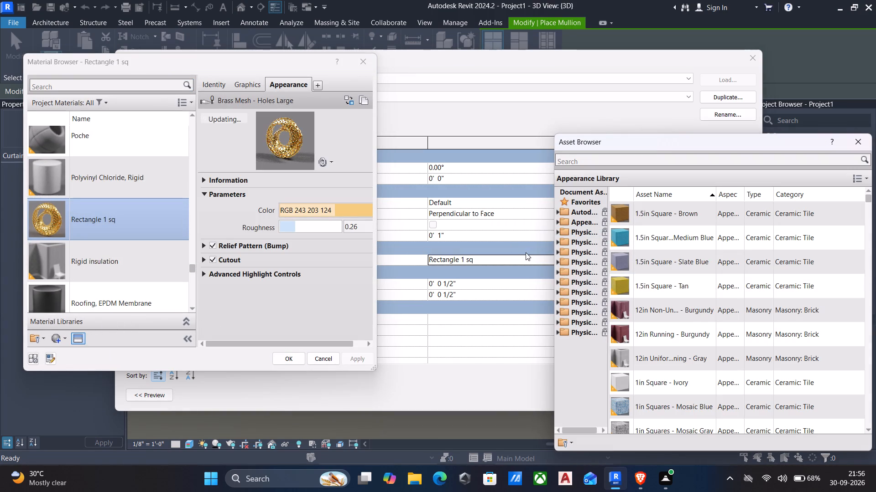
pyautogui.click(555, 223)
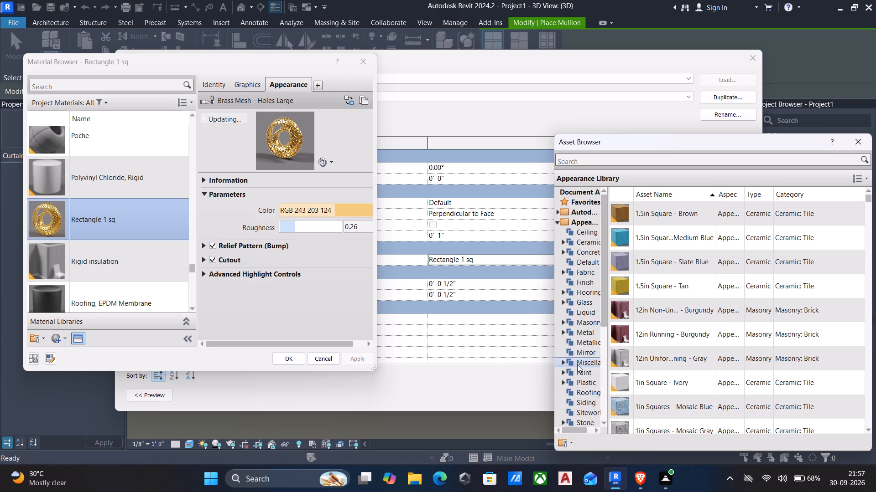
pyautogui.click(580, 332)
pyautogui.scroll(-2, 659, 294)
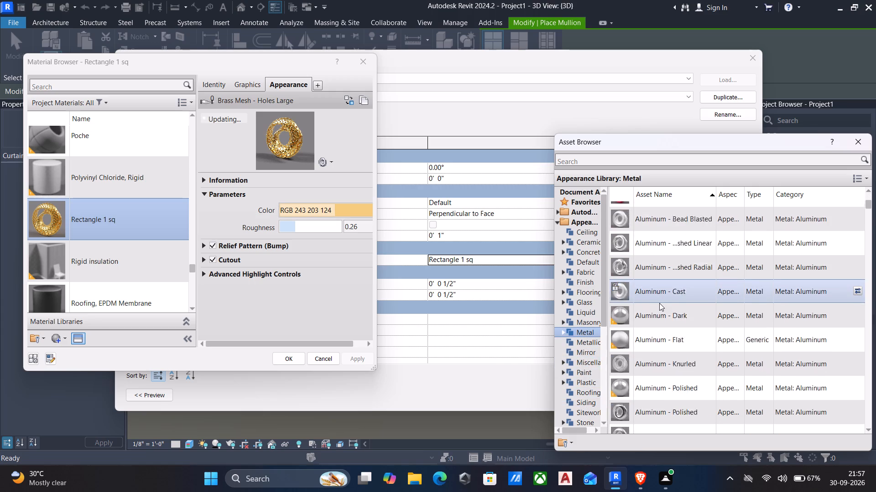
pyautogui.scroll(-15, 659, 303)
pyautogui.scroll(-6, 647, 325)
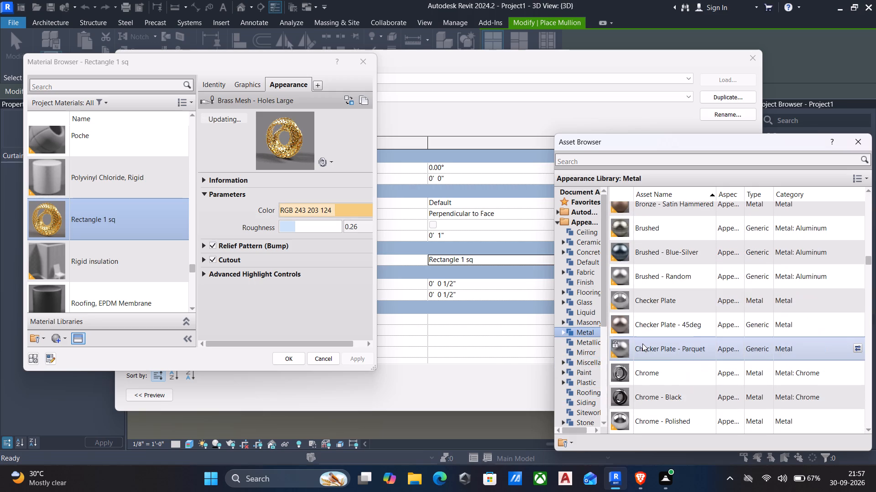
pyautogui.scroll(-10, 642, 343)
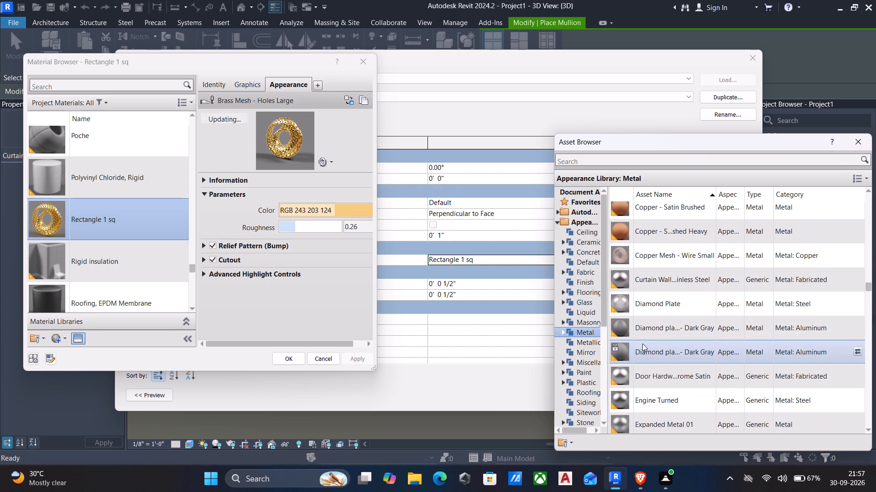
pyautogui.scroll(3, 642, 343)
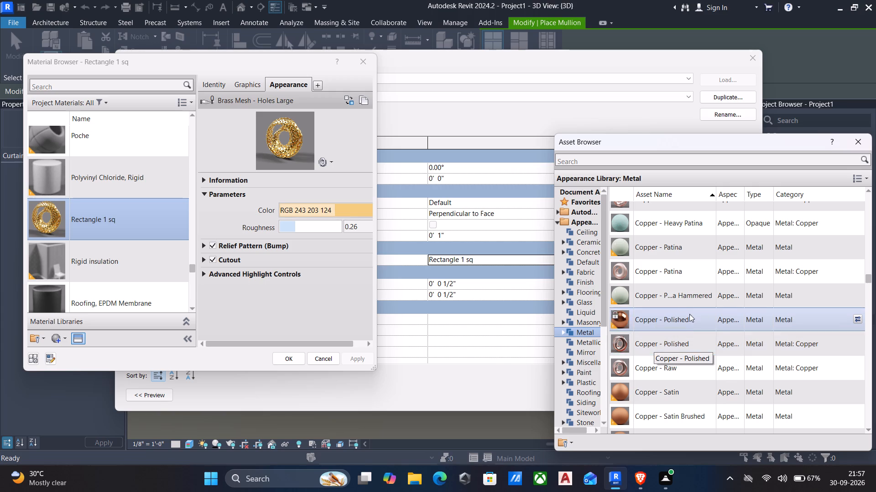
pyautogui.scroll(-12, 685, 307)
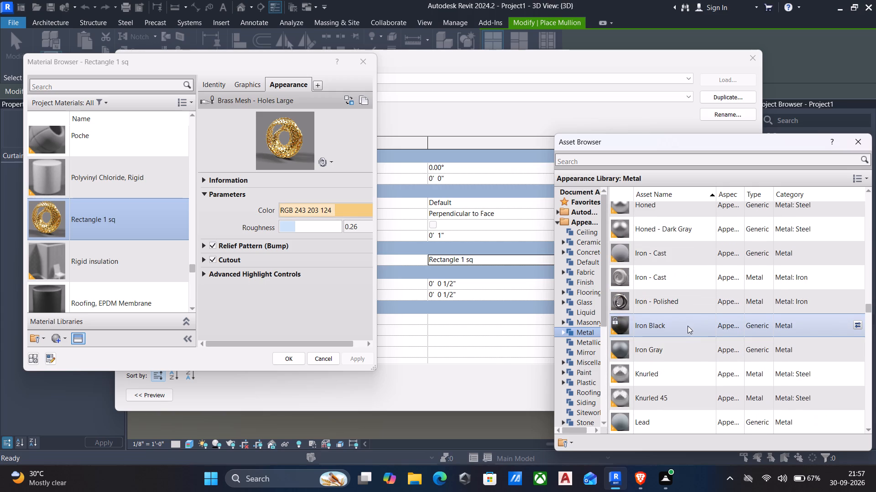
pyautogui.scroll(-16, 688, 326)
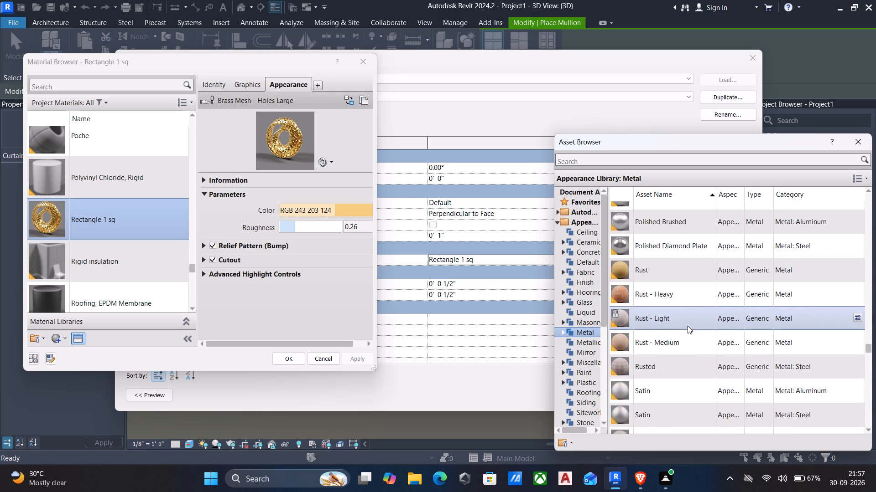
pyautogui.scroll(-15, 688, 326)
pyautogui.scroll(-9, 688, 326)
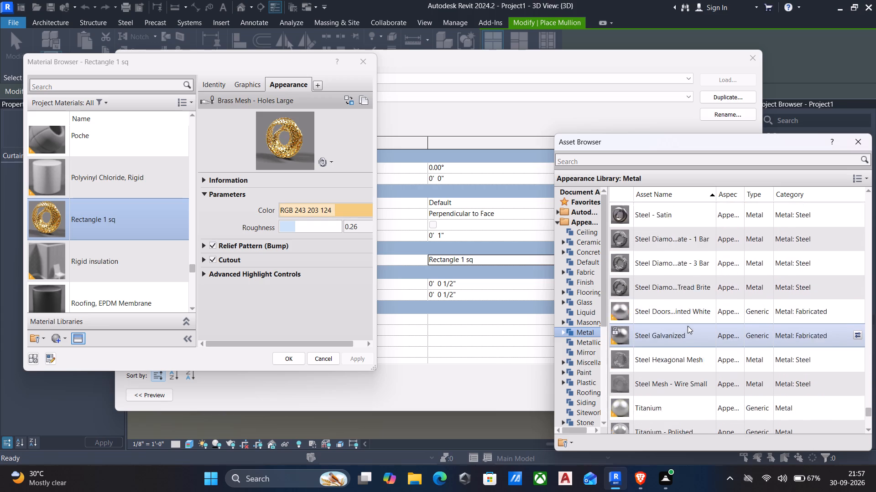
pyautogui.scroll(-15, 688, 326)
pyautogui.scroll(6, 688, 326)
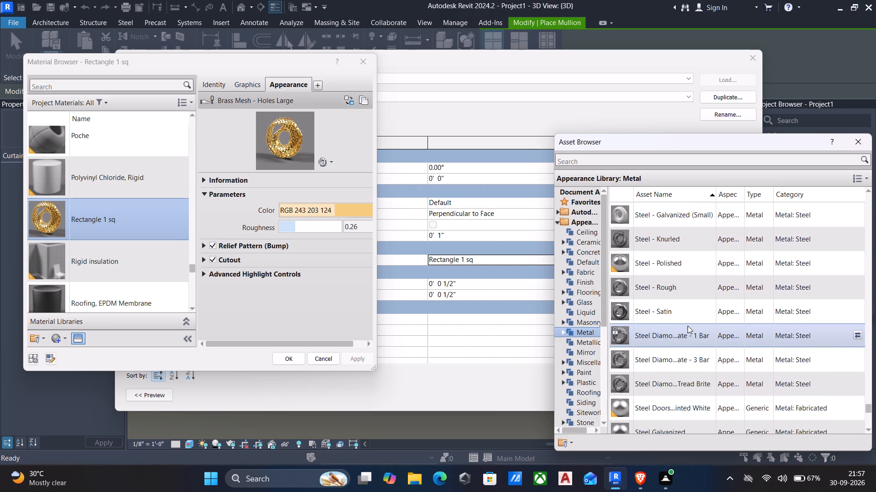
pyautogui.scroll(4, 688, 326)
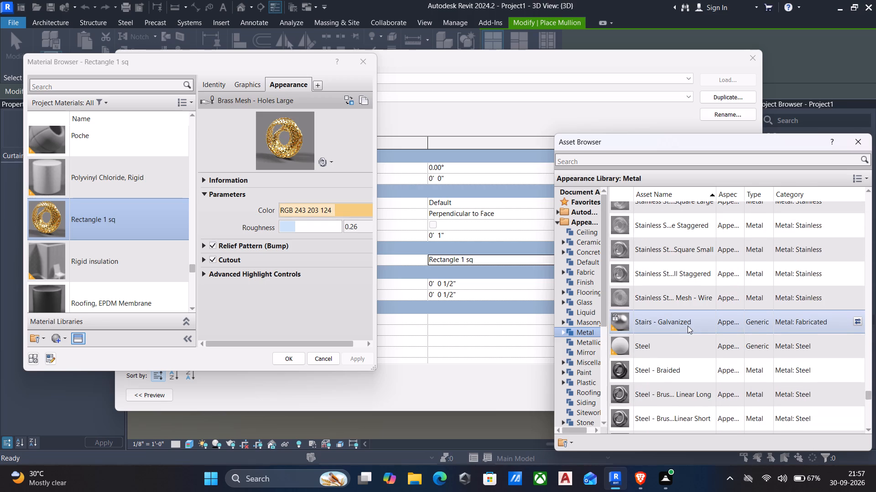
pyautogui.scroll(6, 688, 326)
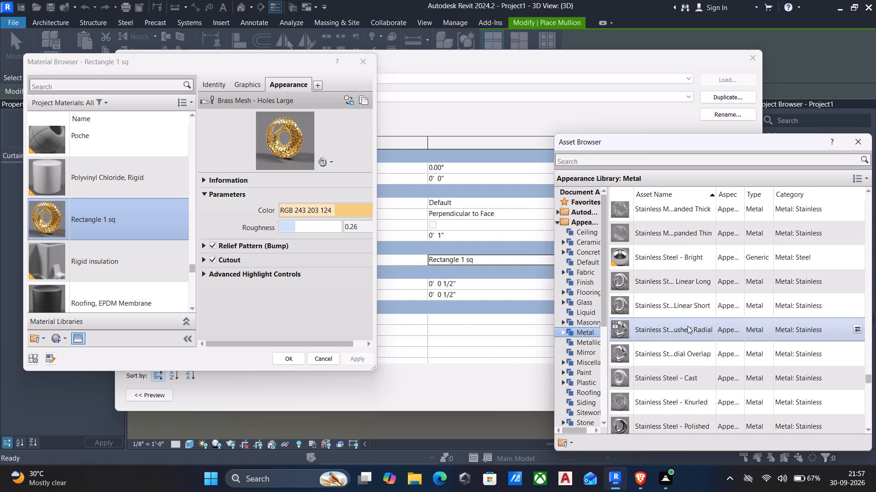
pyautogui.scroll(7, 688, 326)
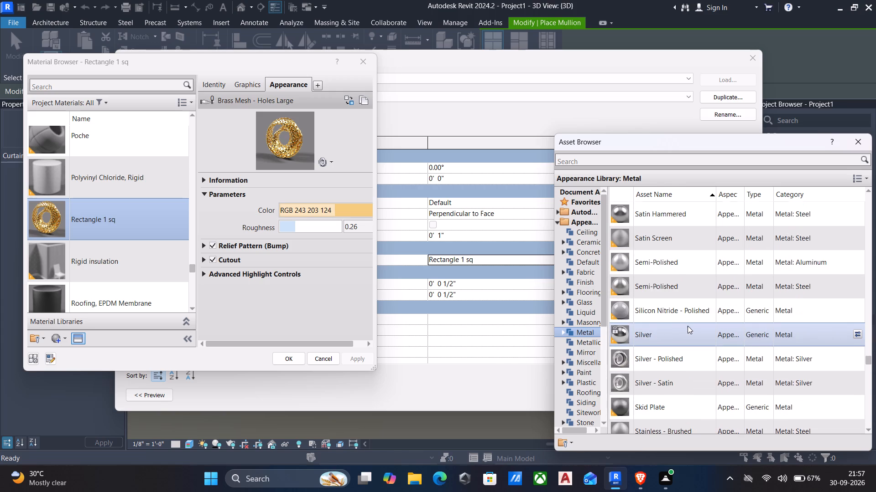
pyautogui.scroll(5, 688, 326)
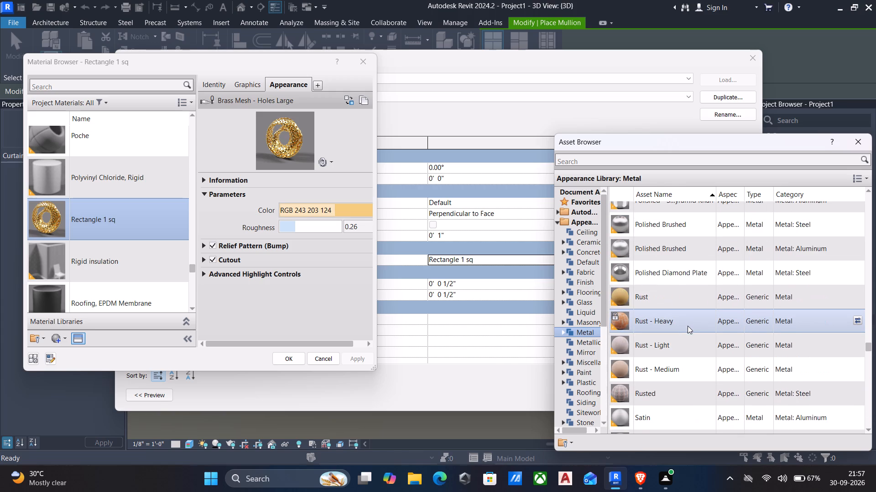
pyautogui.scroll(3, 688, 326)
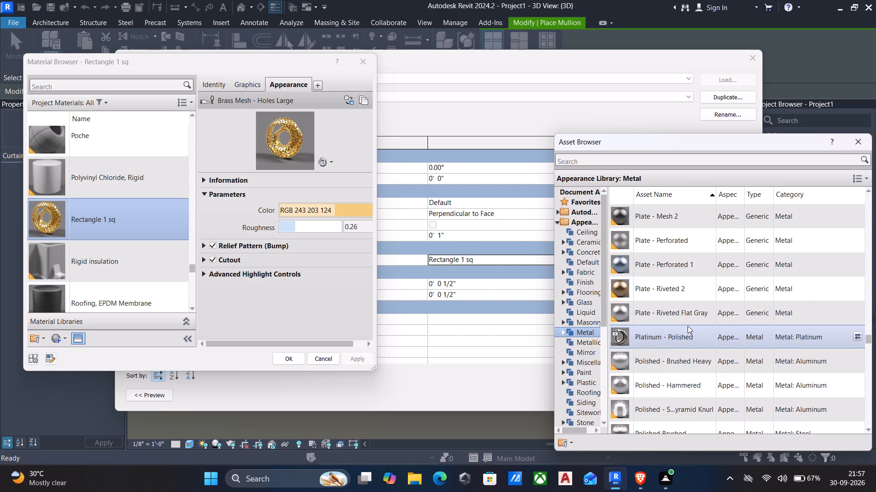
pyautogui.scroll(4, 688, 326)
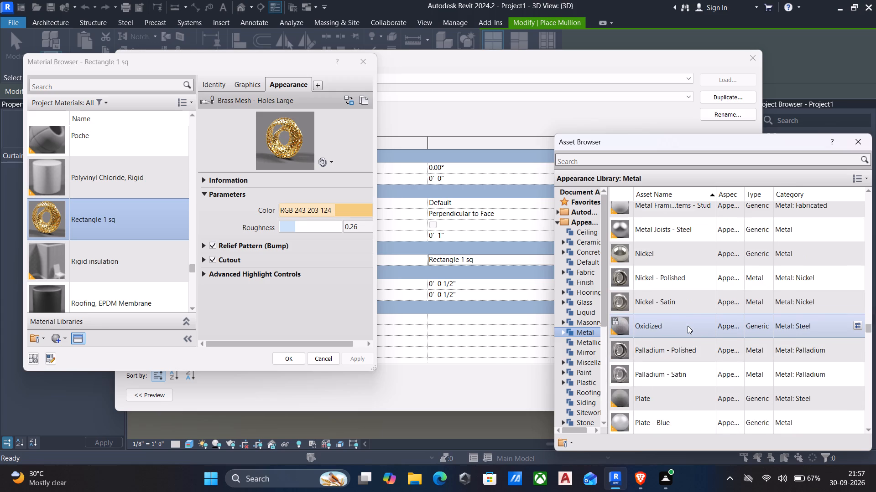
pyautogui.scroll(4, 688, 326)
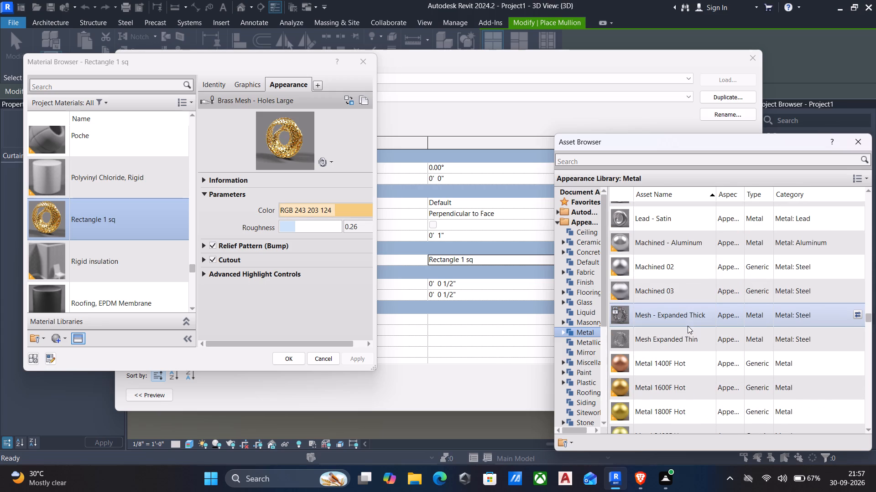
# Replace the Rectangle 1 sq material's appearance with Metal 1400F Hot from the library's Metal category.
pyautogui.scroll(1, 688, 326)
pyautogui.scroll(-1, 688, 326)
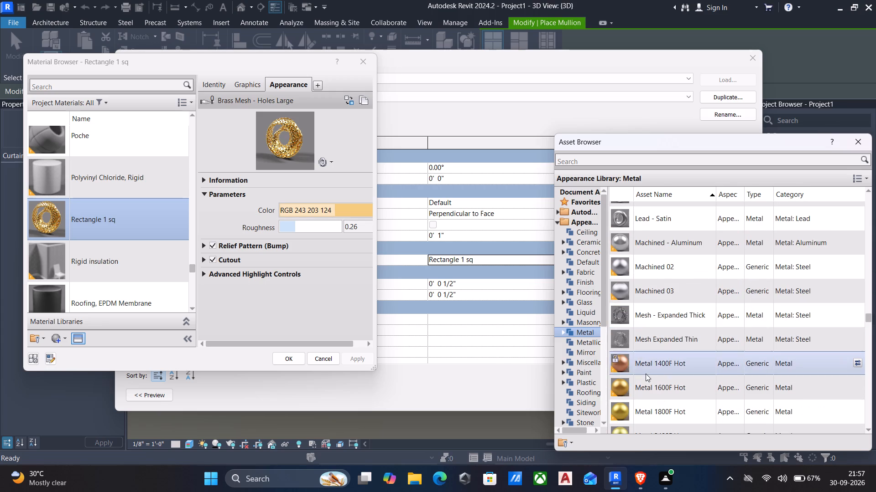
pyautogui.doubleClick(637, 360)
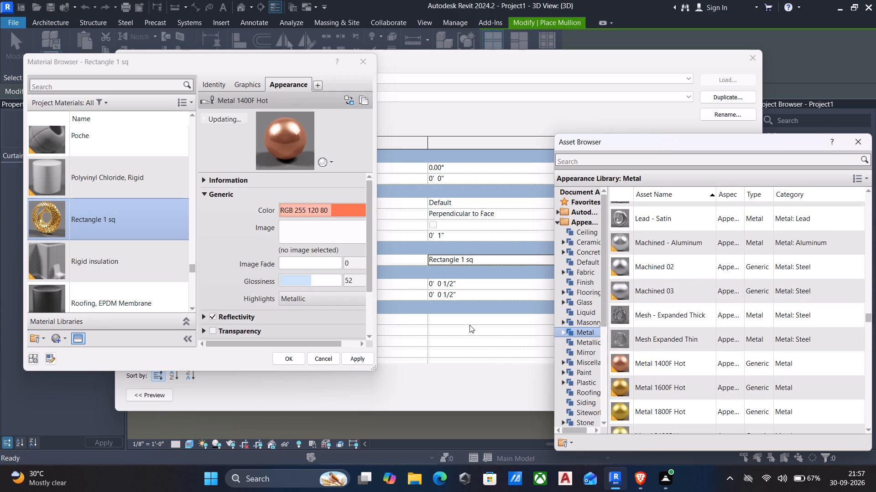
# Replace the Rectangle 1 sq material's appearance with Bronze - Patina, category Metal, and apply the material and the 1" Square mullion type properties.
pyautogui.scroll(5, 721, 368)
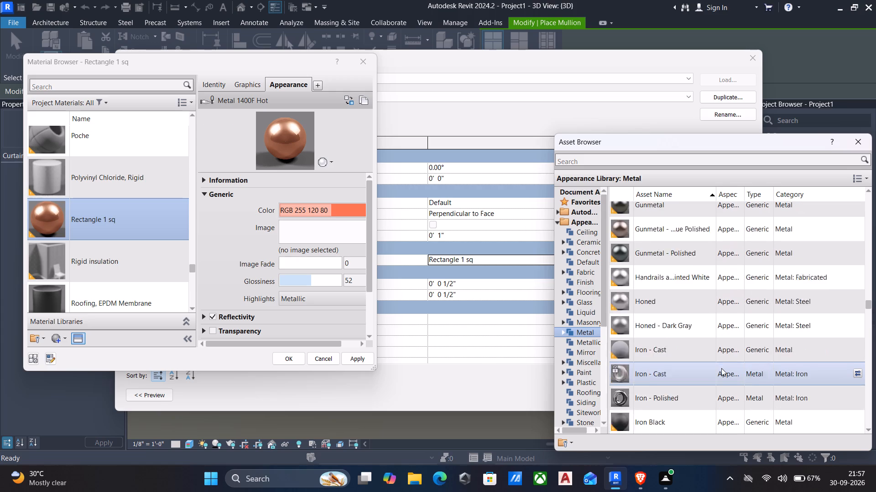
pyautogui.scroll(1, 721, 368)
pyautogui.scroll(3, 669, 314)
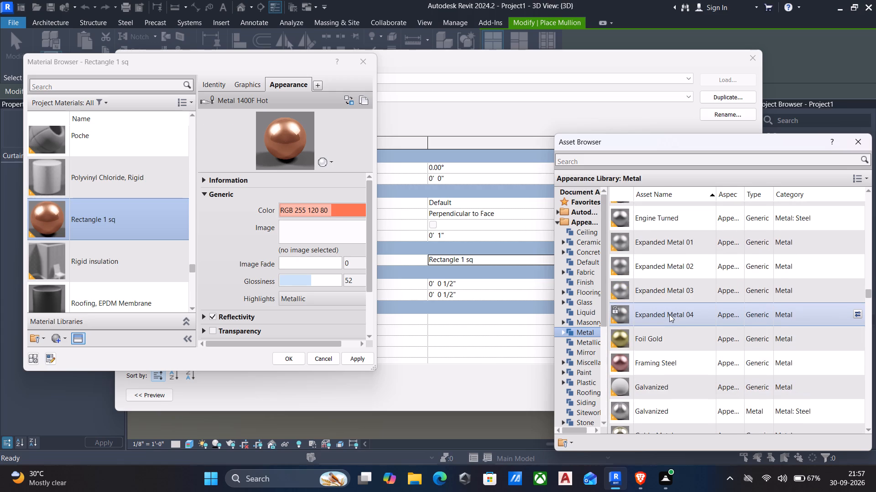
pyautogui.scroll(4, 669, 314)
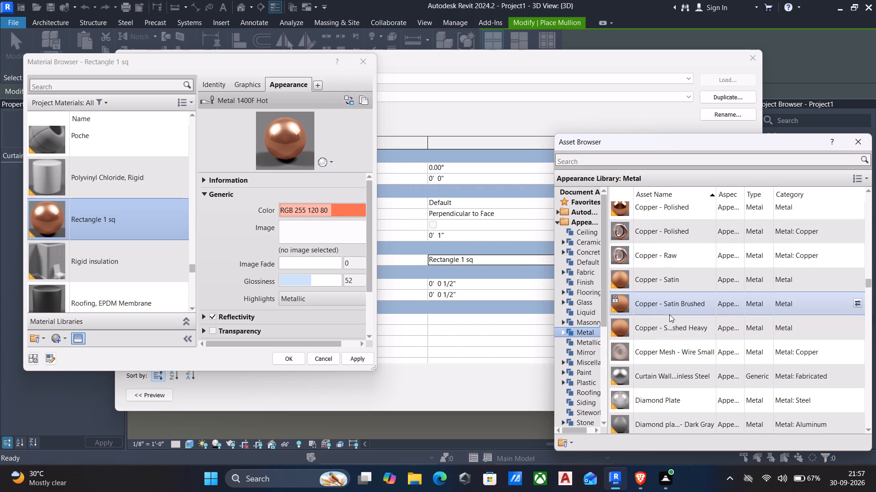
pyautogui.scroll(4, 669, 314)
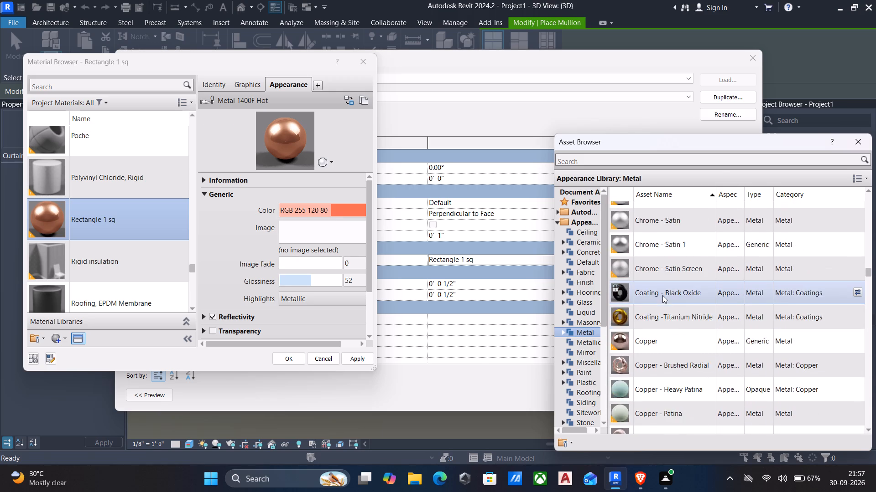
pyautogui.scroll(7, 662, 295)
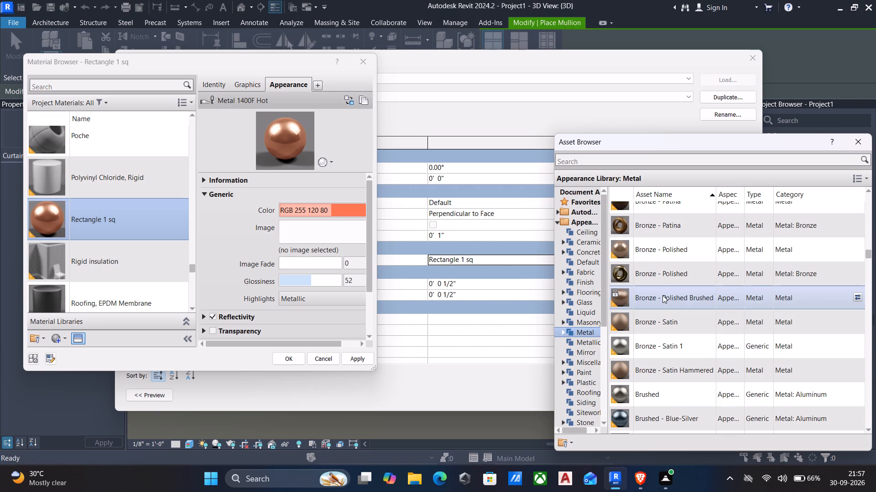
pyautogui.scroll(2, 662, 281)
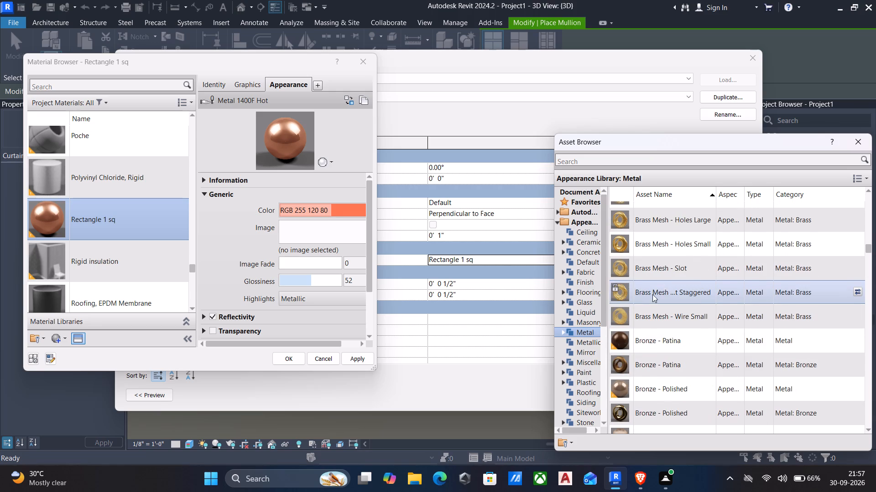
pyautogui.doubleClick(649, 338)
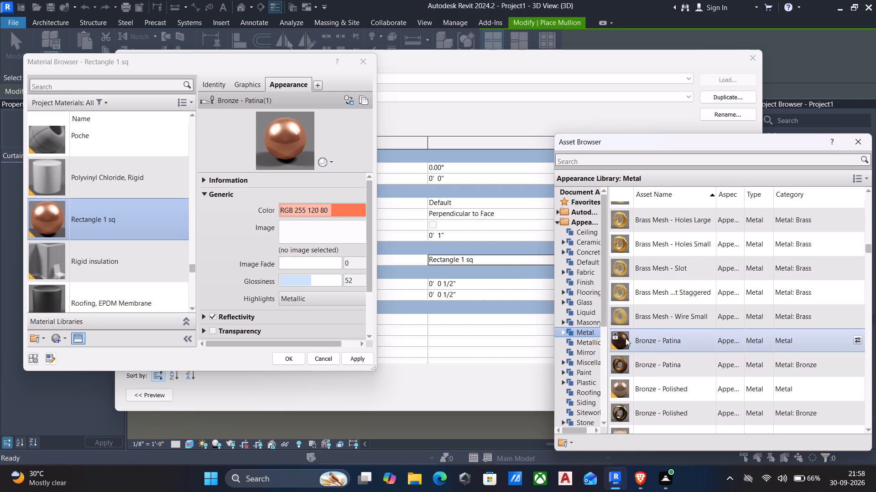
pyautogui.click(355, 357)
pyautogui.click(283, 357)
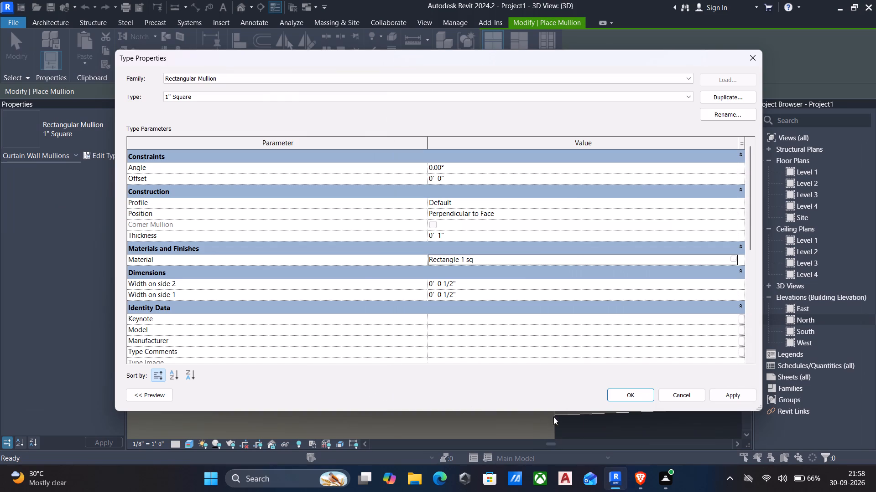
pyautogui.click(727, 392)
pyautogui.click(620, 396)
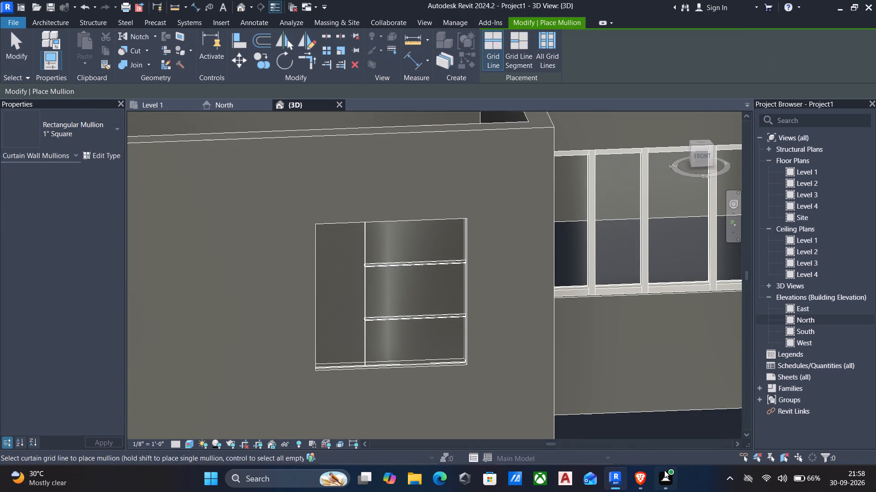
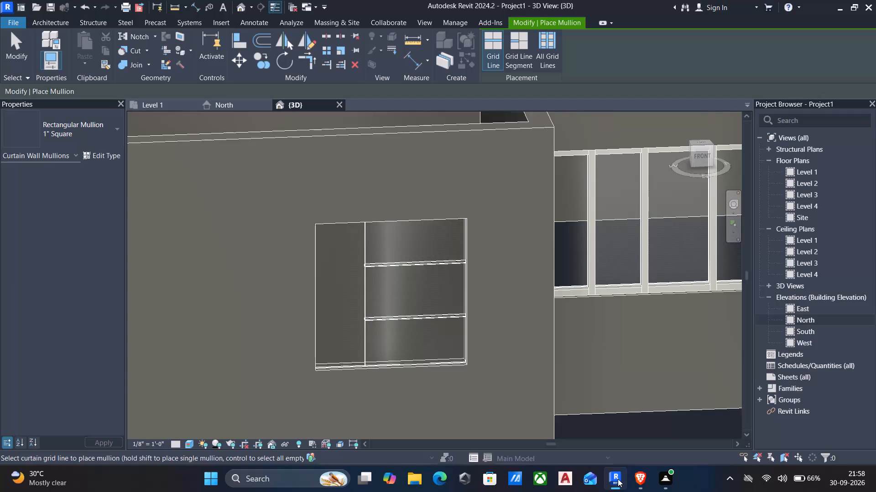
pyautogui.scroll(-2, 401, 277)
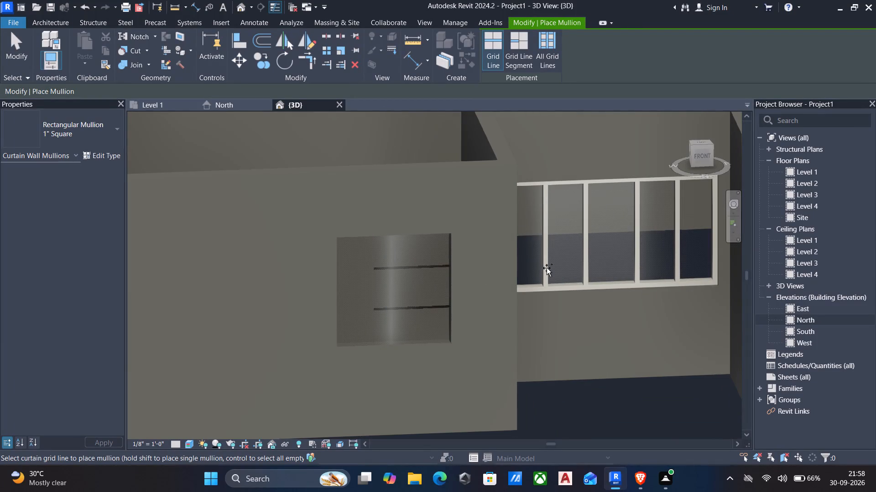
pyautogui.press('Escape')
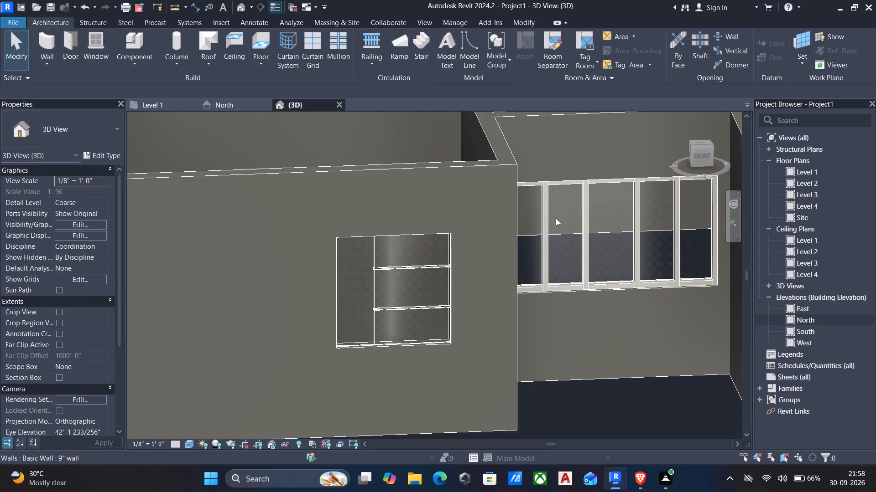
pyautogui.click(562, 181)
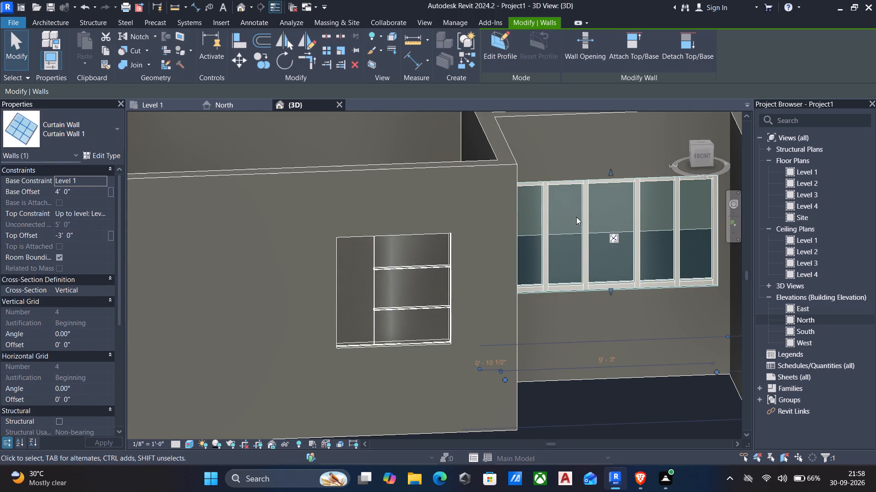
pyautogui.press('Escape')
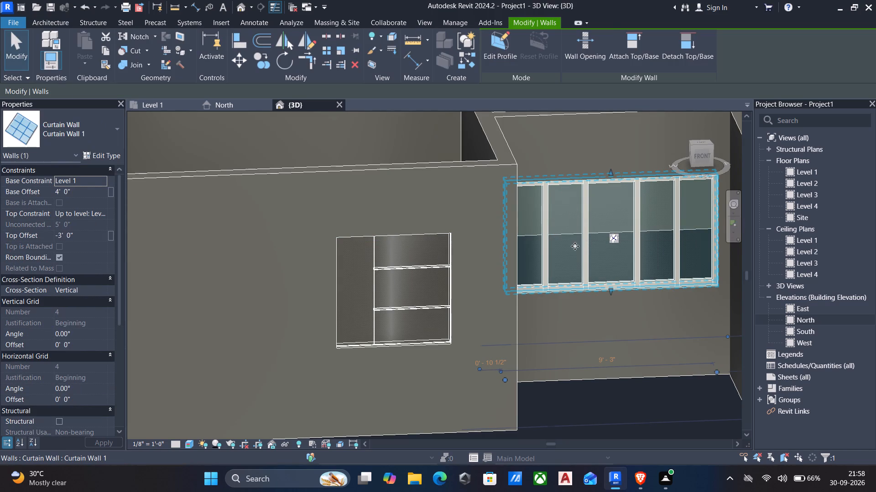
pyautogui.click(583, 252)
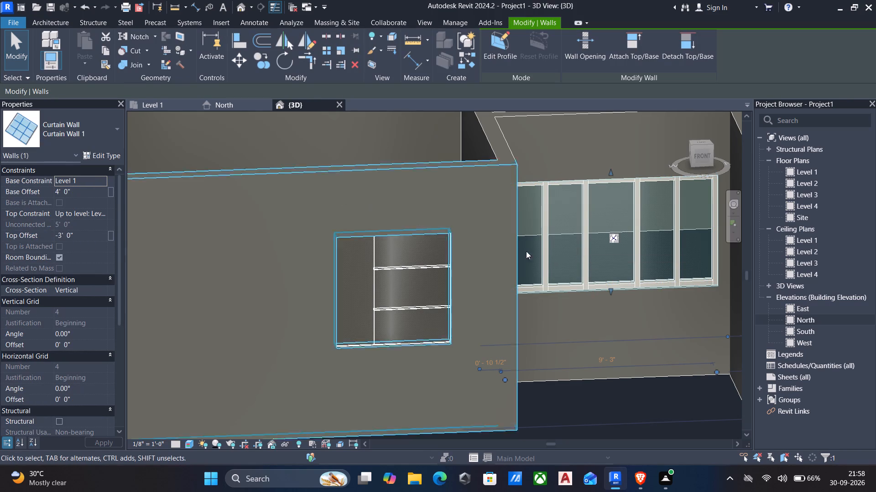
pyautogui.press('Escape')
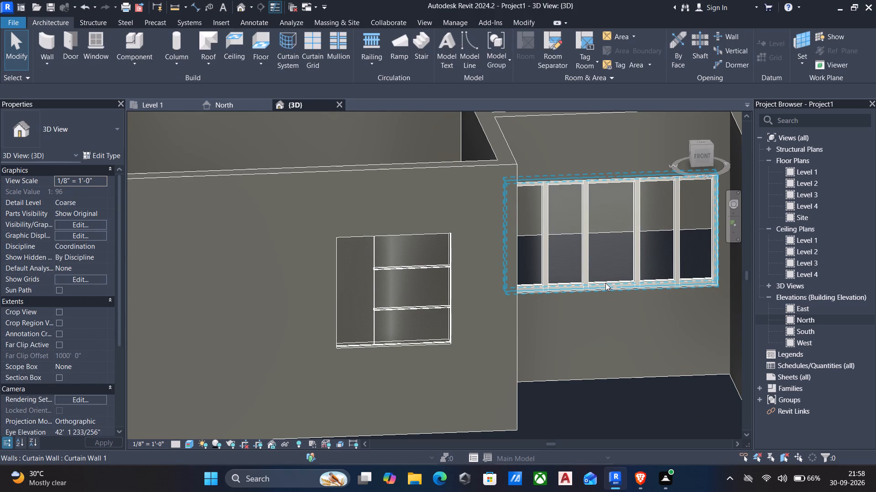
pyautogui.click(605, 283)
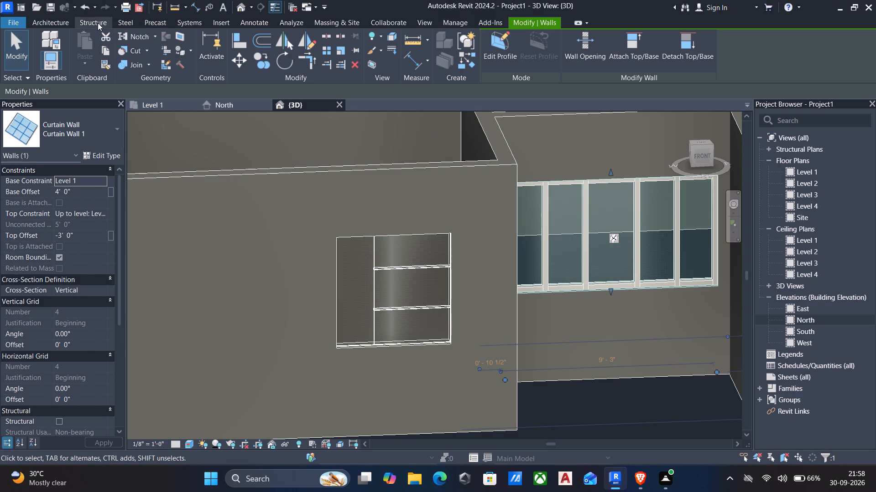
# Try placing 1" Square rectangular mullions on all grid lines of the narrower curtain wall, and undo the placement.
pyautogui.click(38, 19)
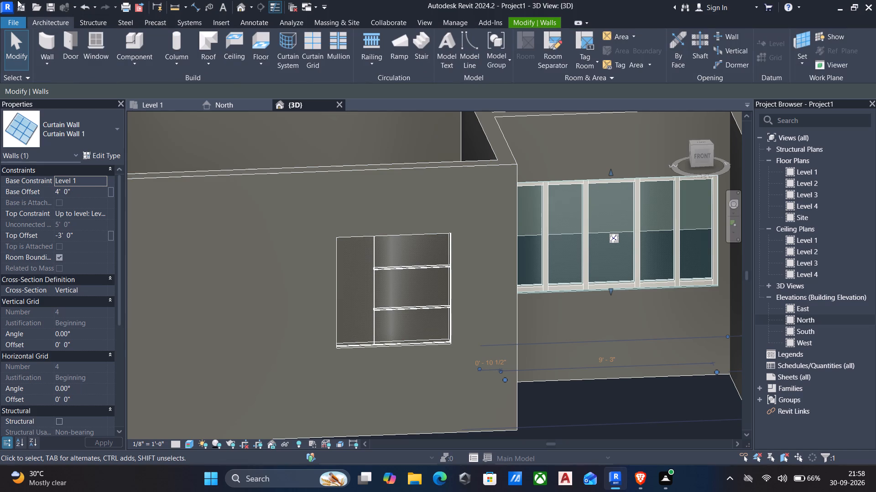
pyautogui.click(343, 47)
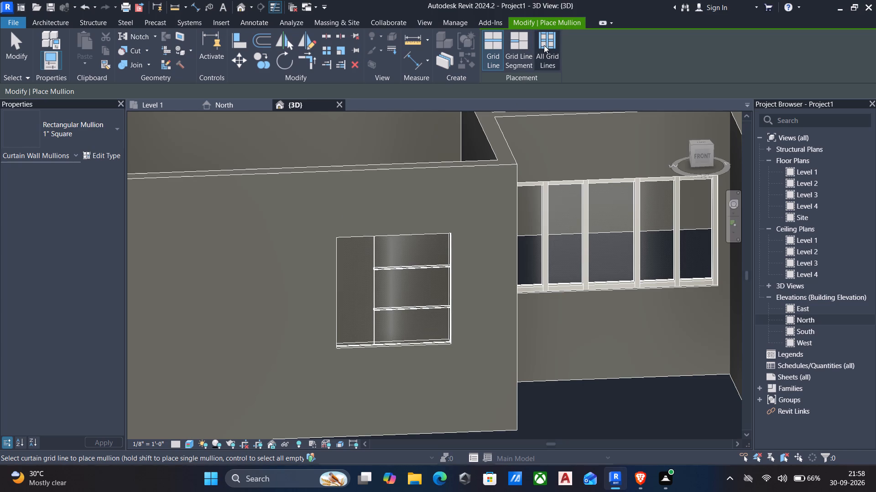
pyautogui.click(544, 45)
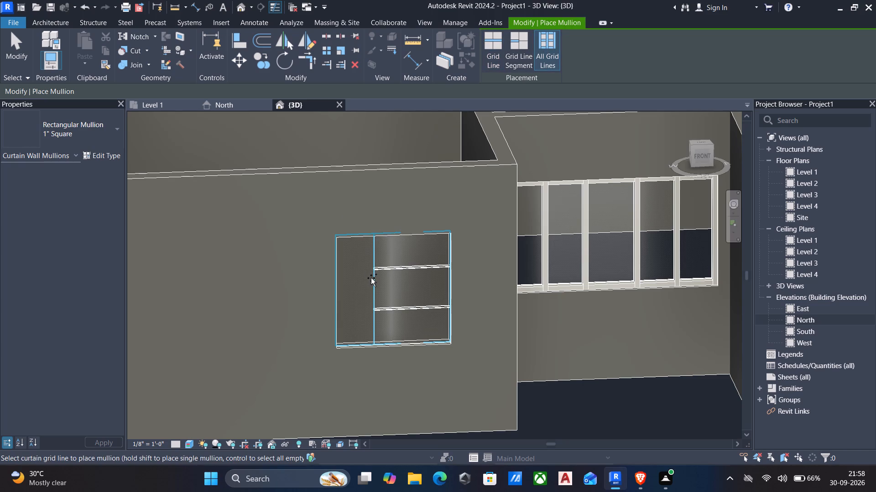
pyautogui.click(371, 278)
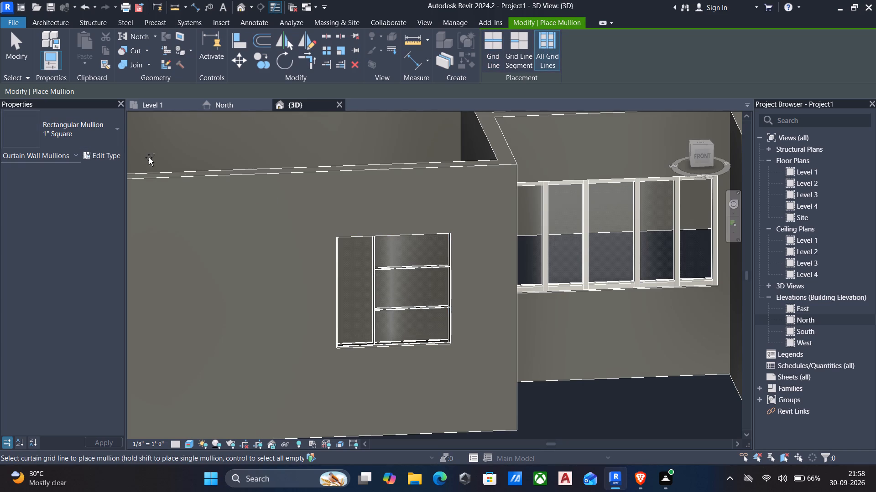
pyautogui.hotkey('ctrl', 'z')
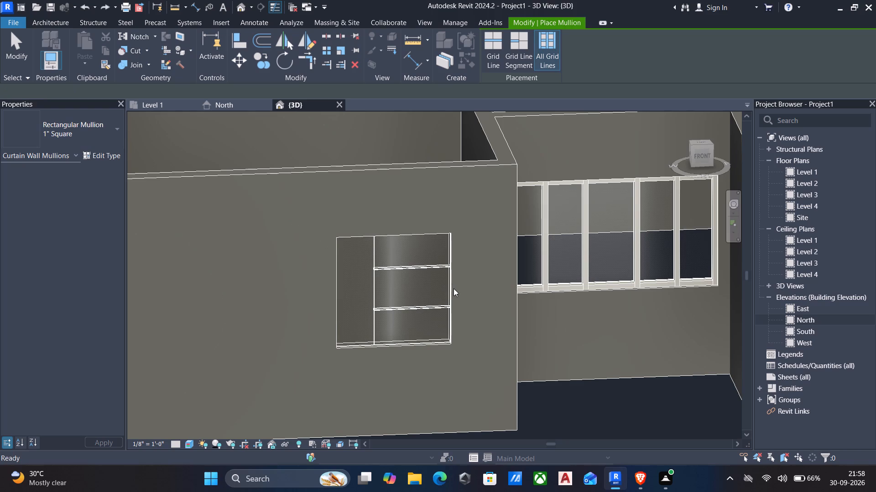
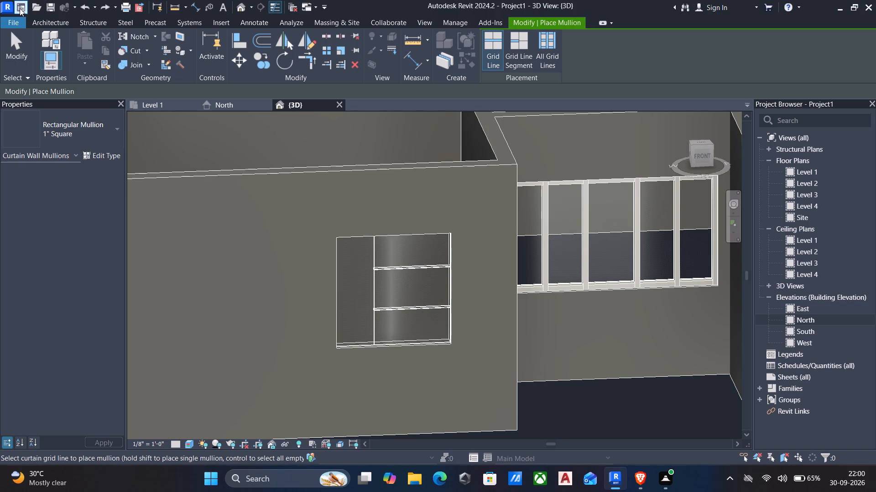
# Place 2.5" x 5" rectangular mullions on all grid lines of the narrower curtain wall.
pyautogui.scroll(-1, 20, 8)
pyautogui.scroll(4, 341, 281)
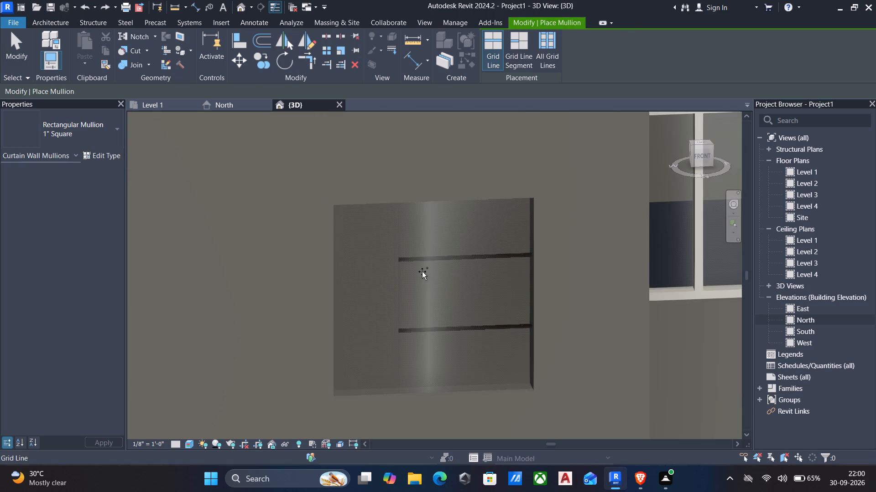
pyautogui.scroll(-4, 423, 271)
pyautogui.click(78, 125)
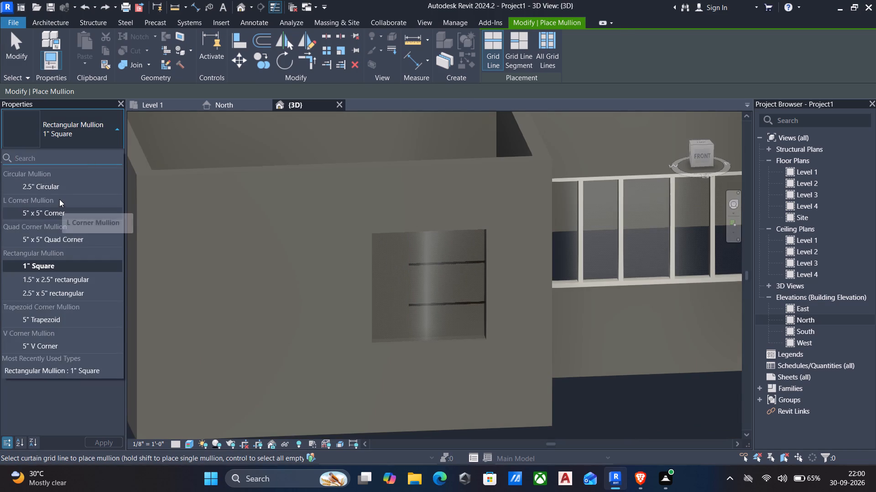
pyautogui.click(50, 292)
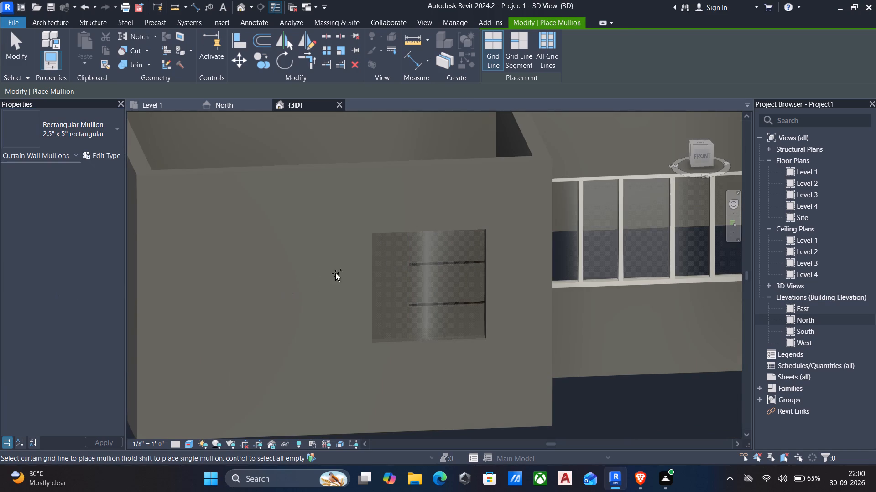
pyautogui.click(545, 44)
pyautogui.click(413, 278)
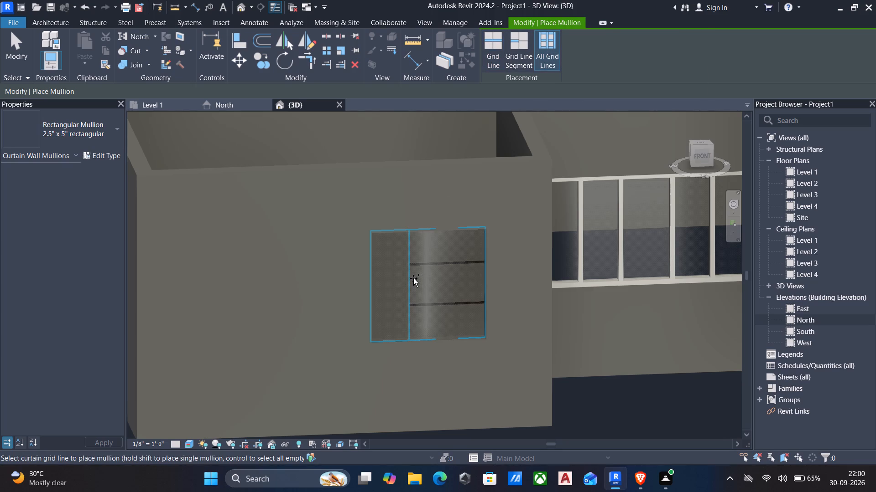
pyautogui.press('Escape')
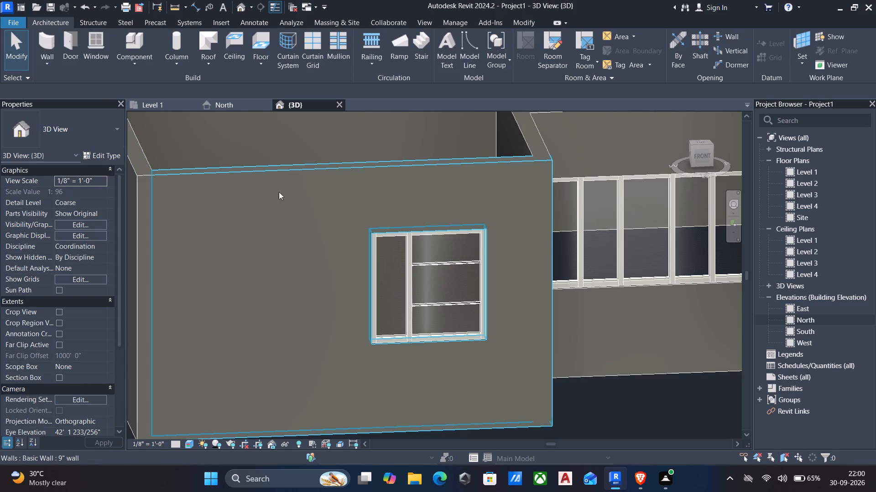
# Assign the existing Rectangle 1 sq bronze material to the 2.5" x 5" rectangular mullion type.
pyautogui.click(405, 235)
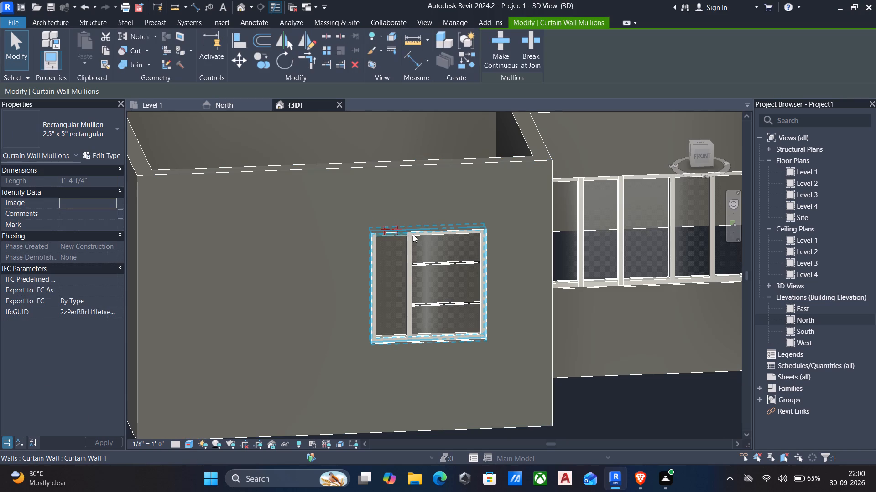
pyautogui.click(105, 157)
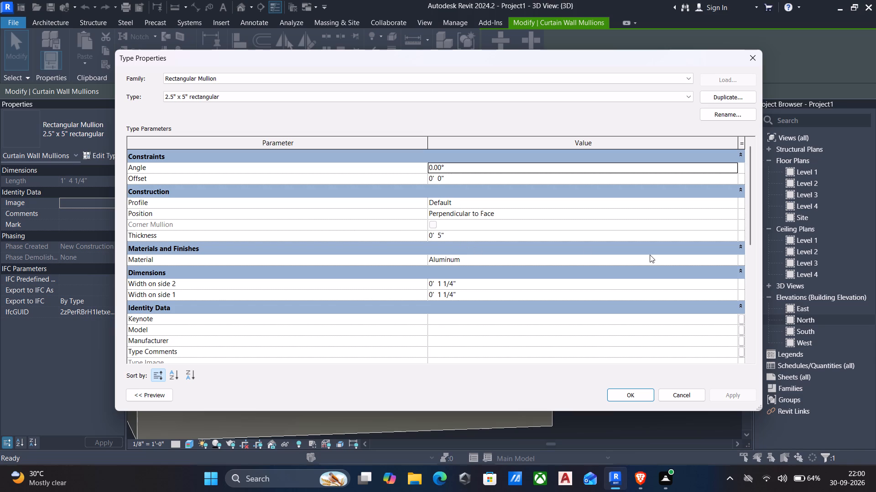
pyautogui.click(733, 261)
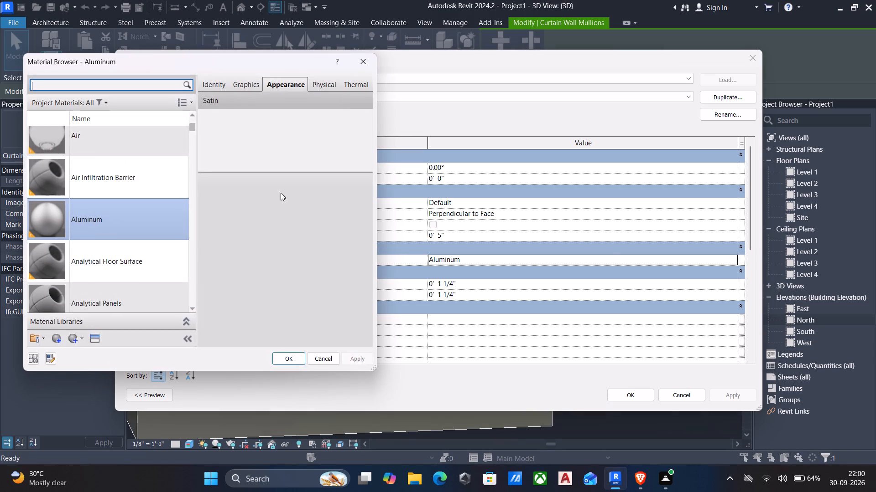
pyautogui.click(70, 87)
pyautogui.write('rectan')
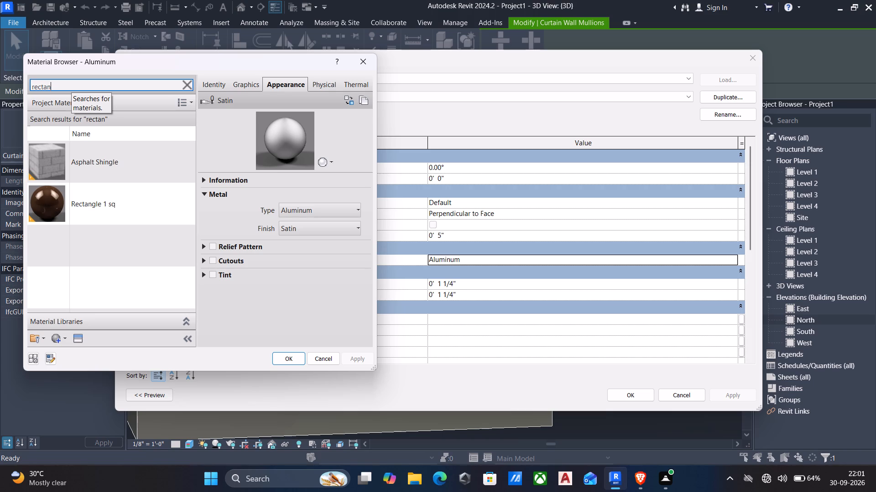
pyautogui.click(107, 209)
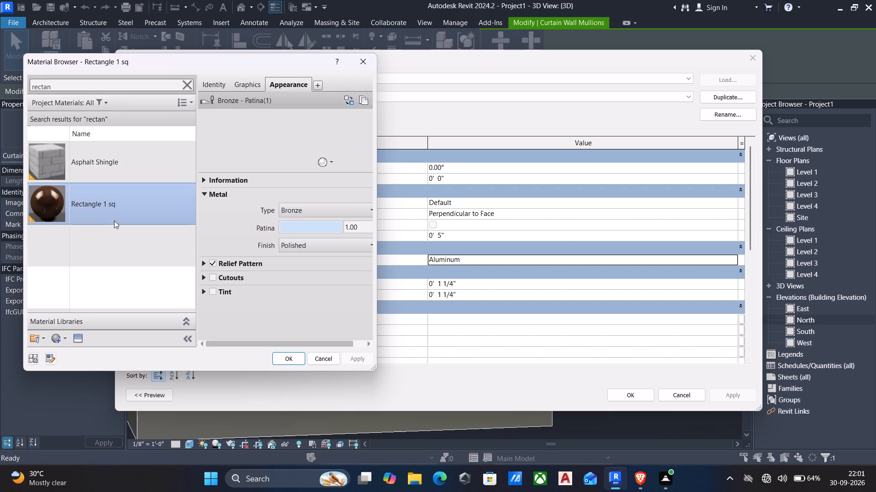
pyautogui.click(279, 360)
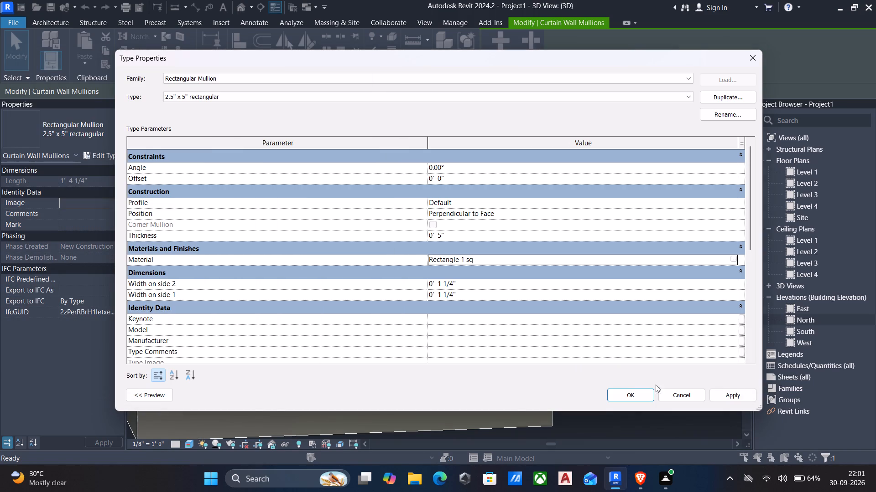
pyautogui.click(727, 394)
pyautogui.click(641, 395)
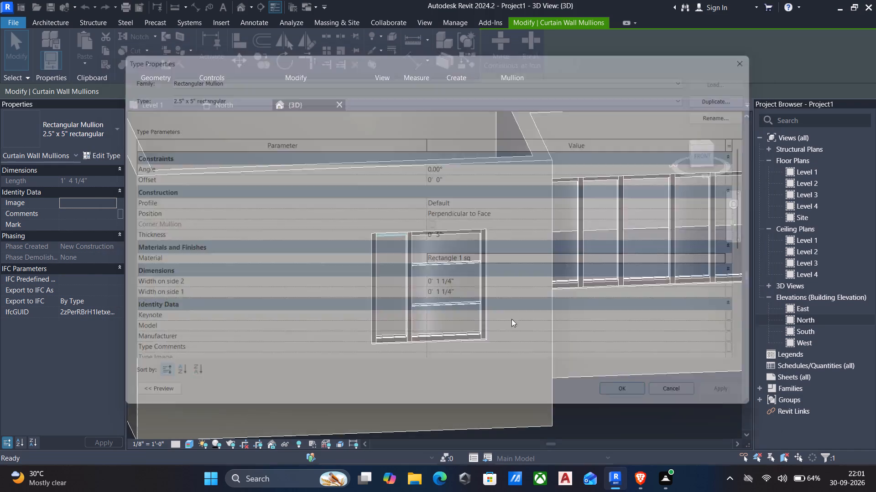
# Switch the 3D view from the realistic to the shaded visual style.
pyautogui.scroll(-4, 401, 272)
pyautogui.scroll(-2, 528, 272)
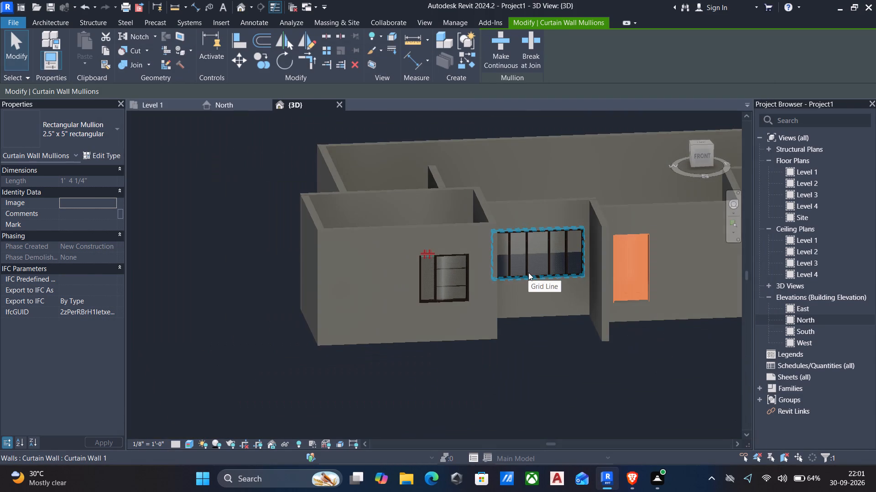
pyautogui.scroll(-2, 528, 272)
pyautogui.click(188, 441)
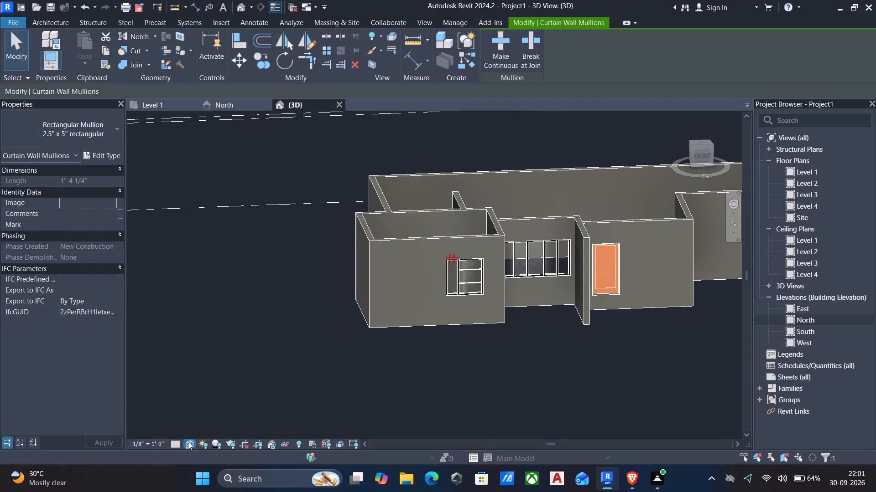
pyautogui.click(198, 395)
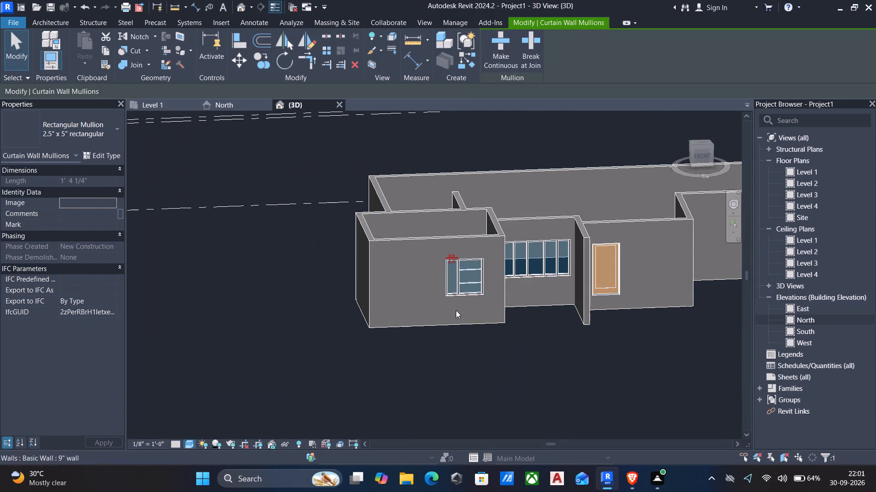
# Examine the building's front walls, both curtain walls and the door in the 3D view.
pyautogui.scroll(1, 530, 274)
pyautogui.moveTo(530, 275); pyautogui.dragTo(363, 301, button='middle')
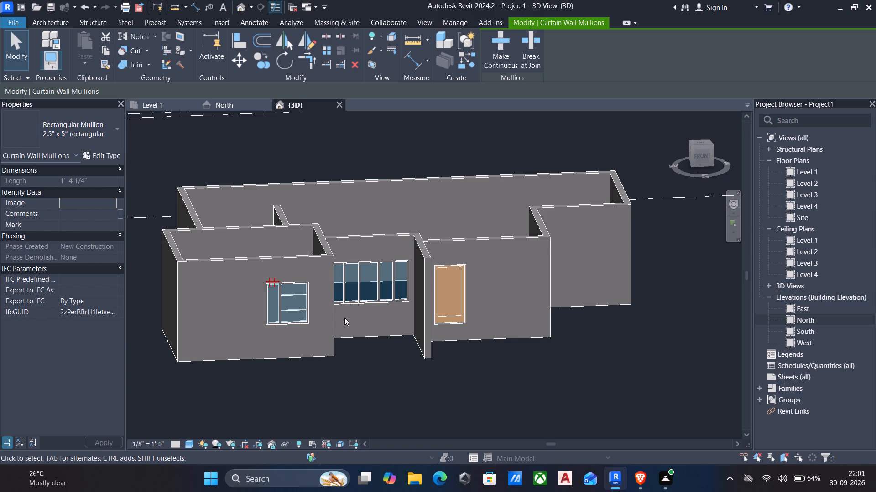
pyautogui.scroll(3, 351, 318)
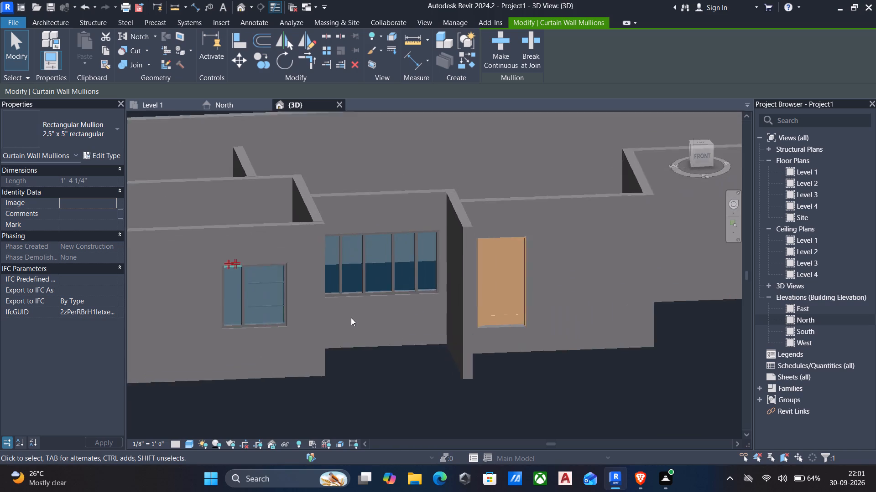
pyautogui.scroll(1, 351, 318)
pyautogui.moveTo(351, 317); pyautogui.dragTo(457, 316, button='middle')
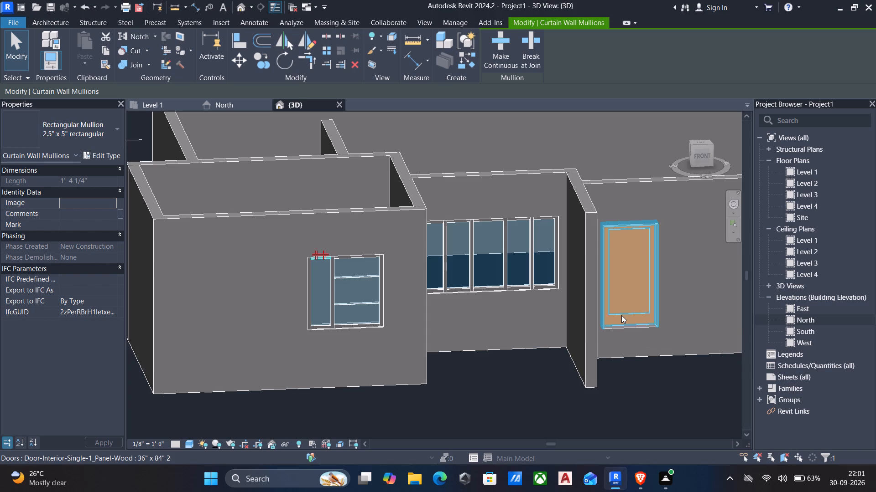
pyautogui.scroll(-1, 518, 215)
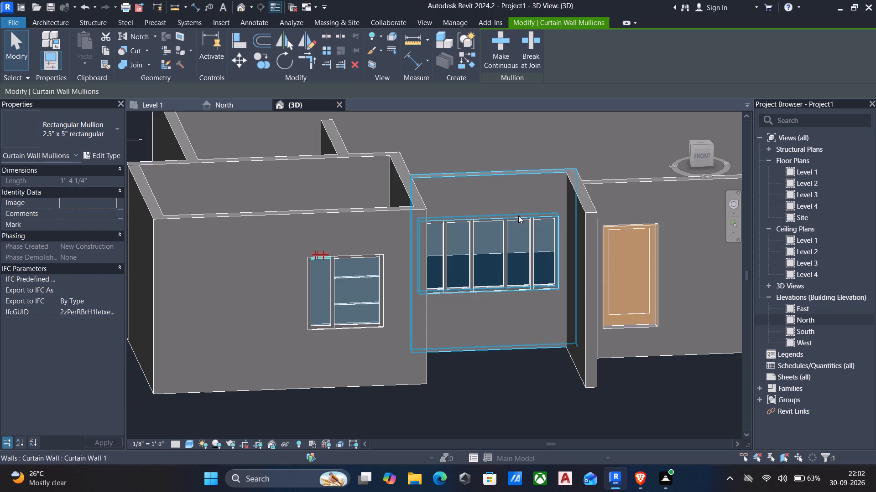
pyautogui.scroll(-1, 518, 215)
pyautogui.moveTo(579, 222); pyautogui.dragTo(462, 254, button='middle')
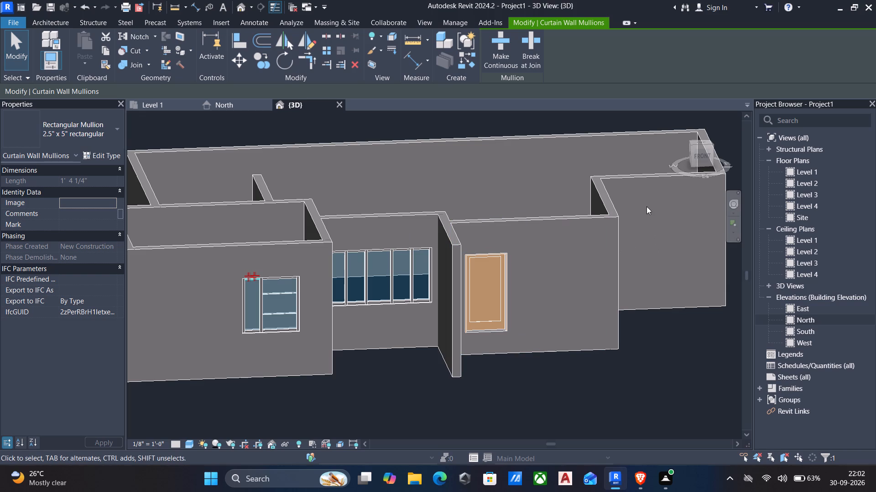
pyautogui.scroll(-3, 644, 218)
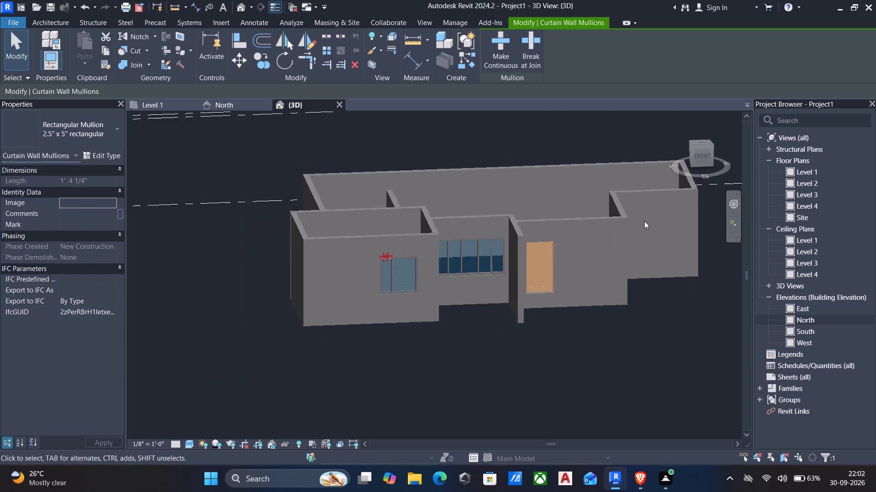
pyautogui.scroll(-1, 644, 221)
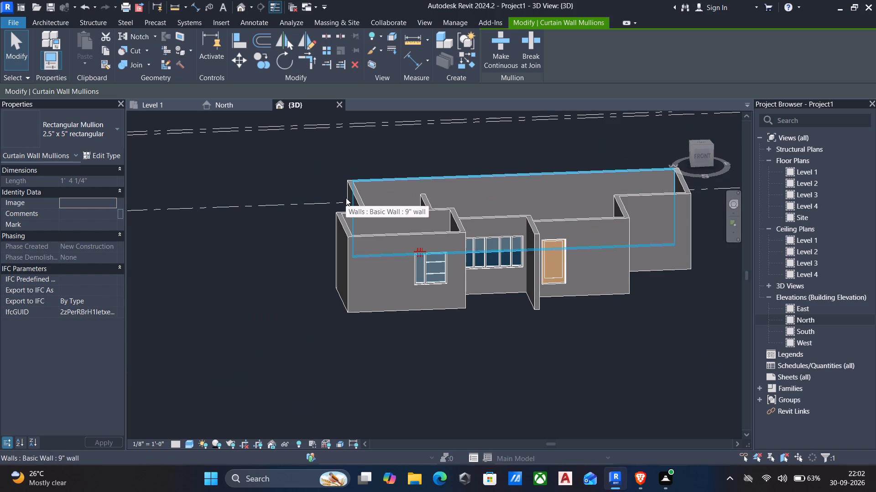
# Start a footprint roof from the Level 1 plan, based on Level 2, and sketch a slope-defining boundary line along the long rear wall's outer face.
pyautogui.click(163, 110)
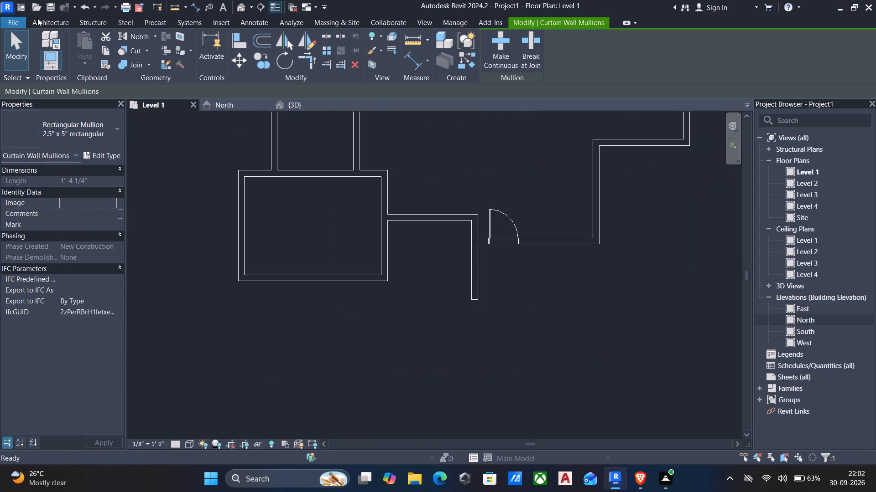
pyautogui.click(41, 20)
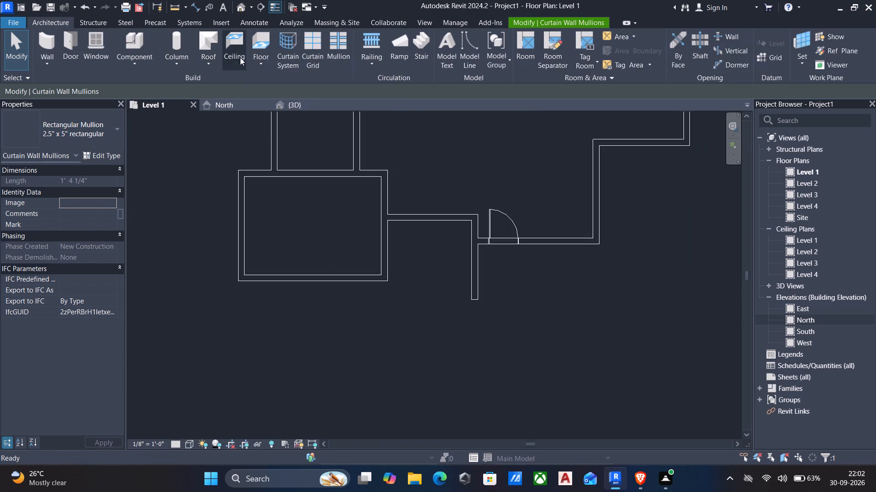
pyautogui.click(203, 46)
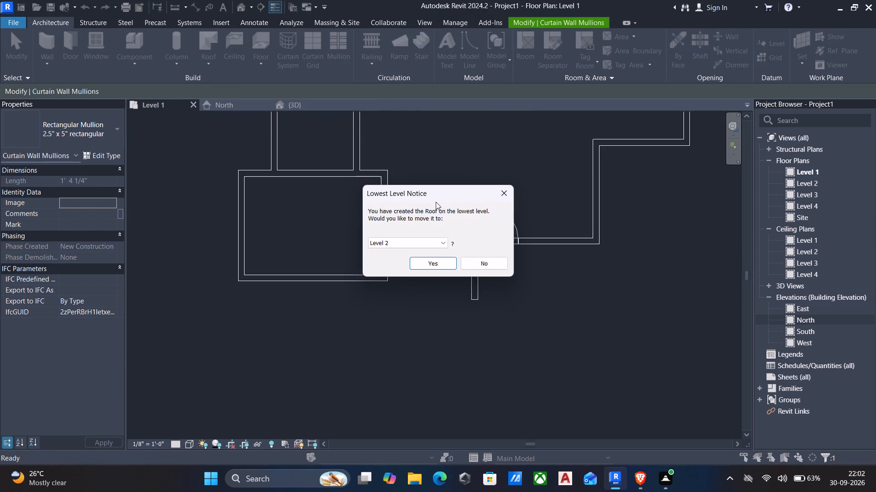
pyautogui.click(421, 261)
pyautogui.scroll(-4, 402, 238)
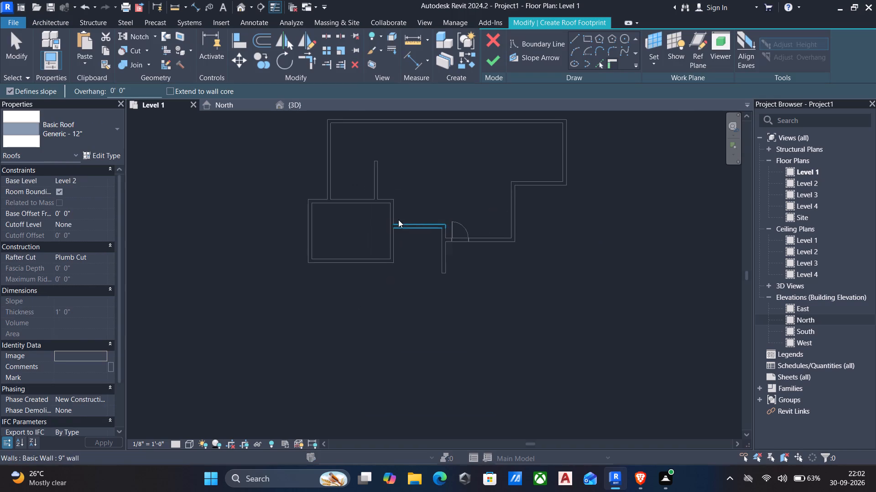
pyautogui.moveTo(398, 221); pyautogui.dragTo(373, 297, button='middle')
pyautogui.click(571, 41)
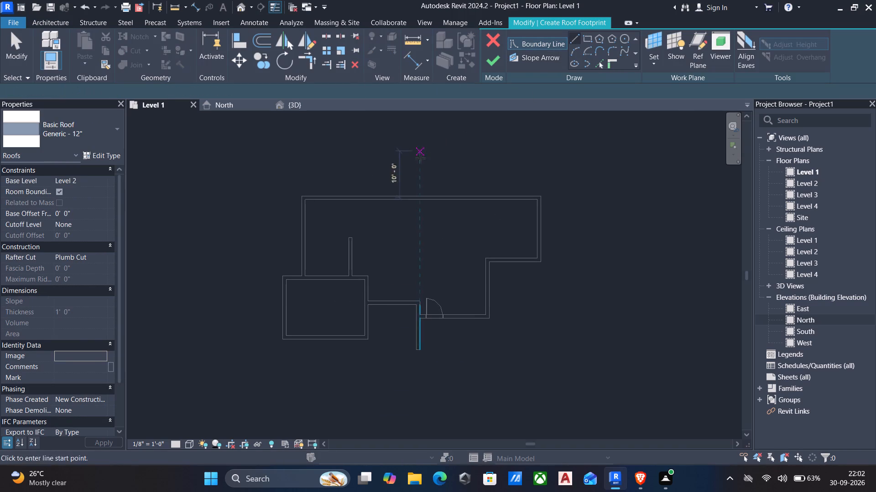
pyautogui.scroll(5, 388, 197)
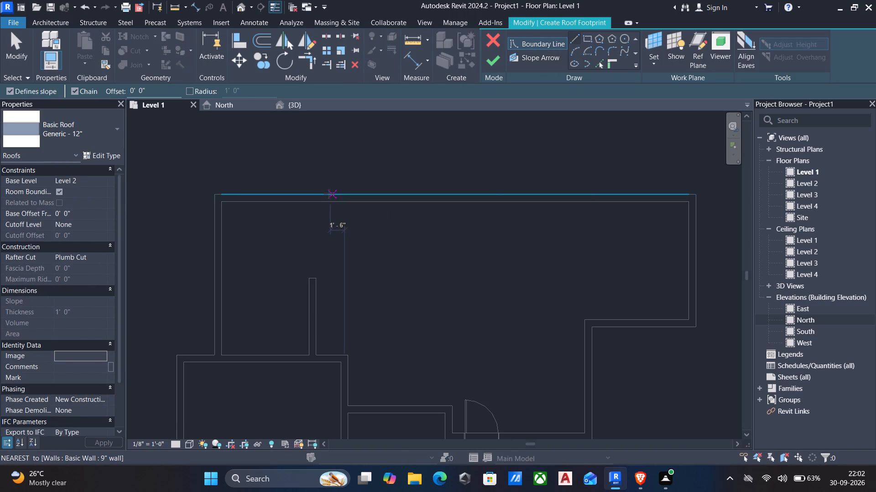
pyautogui.click(328, 194)
pyautogui.click(484, 191)
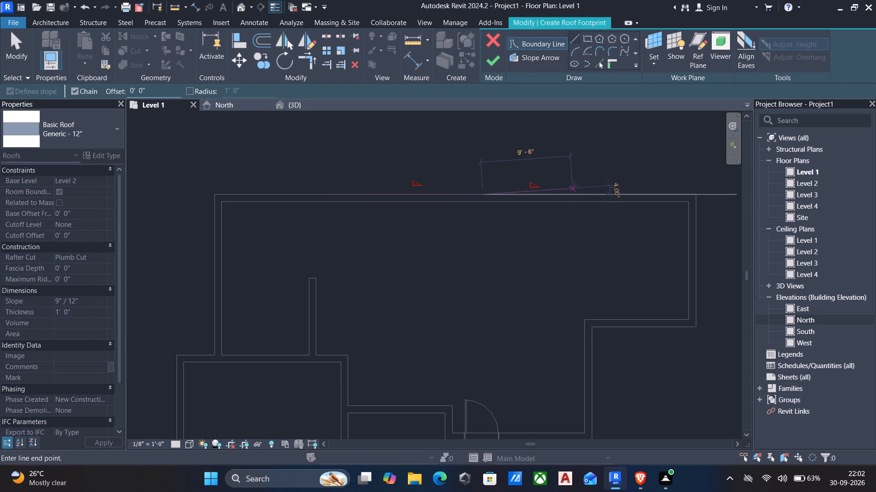
pyautogui.press('Escape')
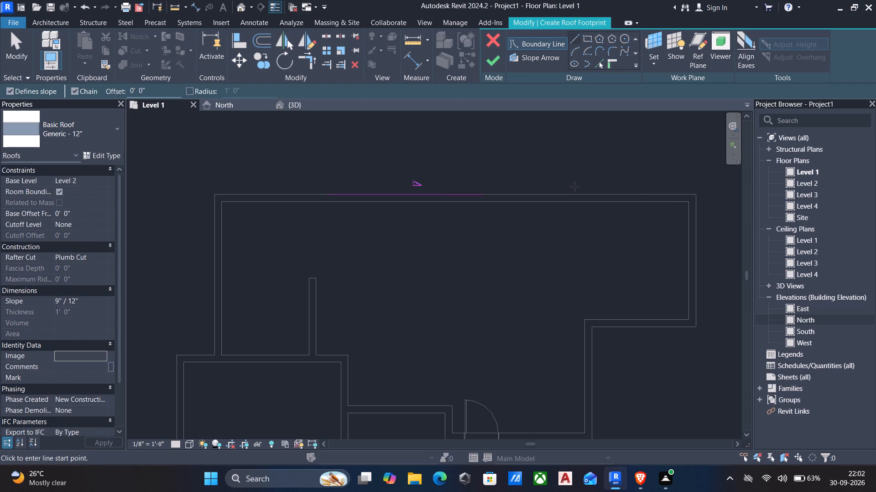
# Sketch a slope-defining roof boundary line about 5'-7 1/2" long along the outer face of the main block's west wall.
pyautogui.moveTo(370, 218); pyautogui.dragTo(428, 185, button='middle')
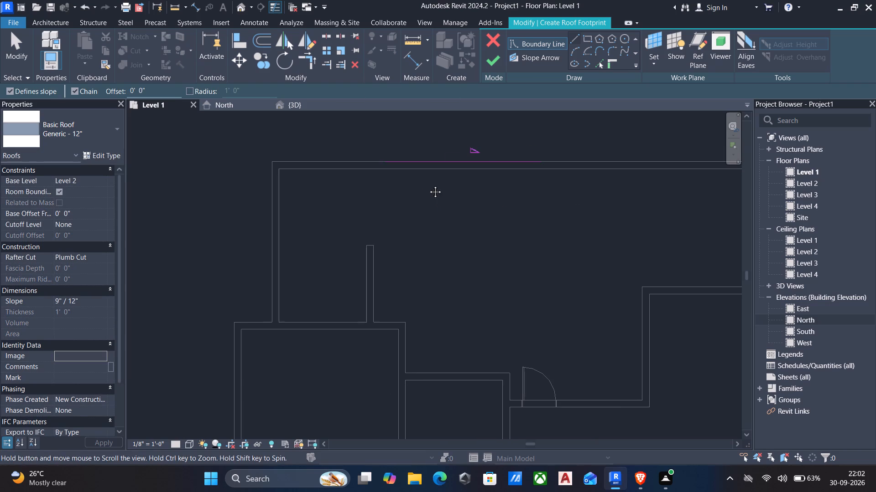
pyautogui.moveTo(428, 185); pyautogui.dragTo(429, 184, button='middle')
pyautogui.click(272, 233)
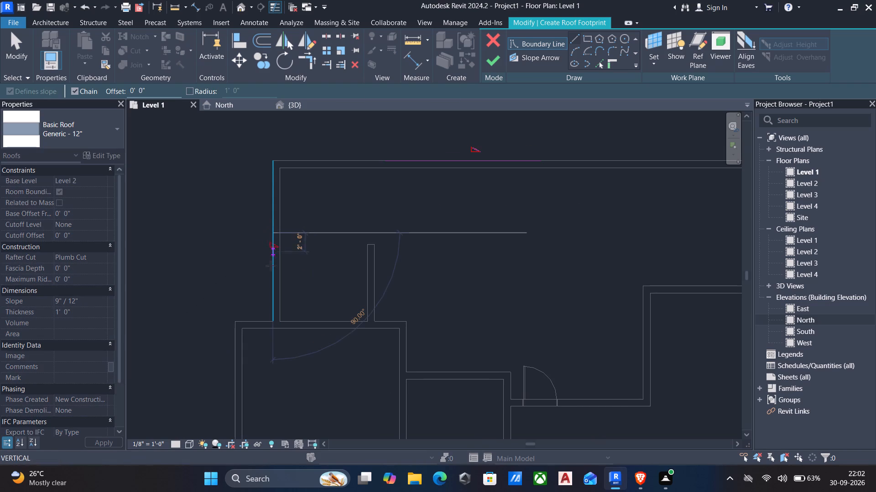
pyautogui.click(270, 286)
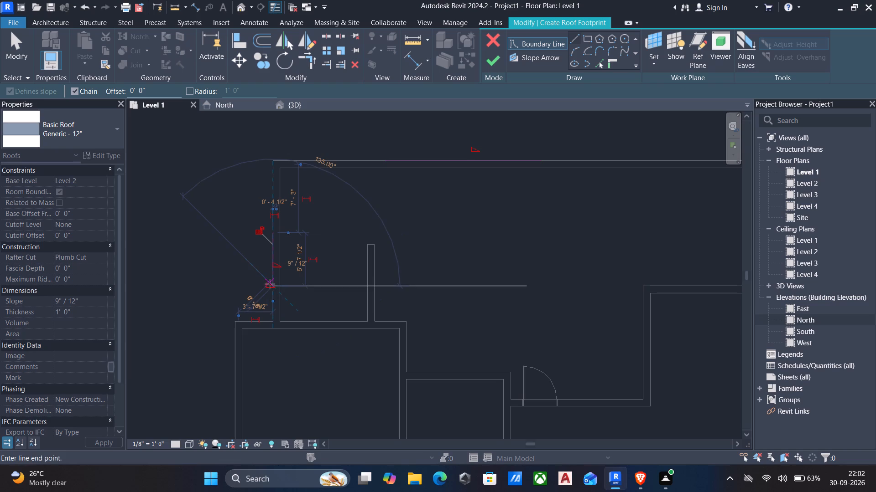
pyautogui.press('Escape')
# Sketch a slope-defining boundary line along the outer face of the short rear wall segment where the southwest room steps out westward.
pyautogui.scroll(9, 264, 323)
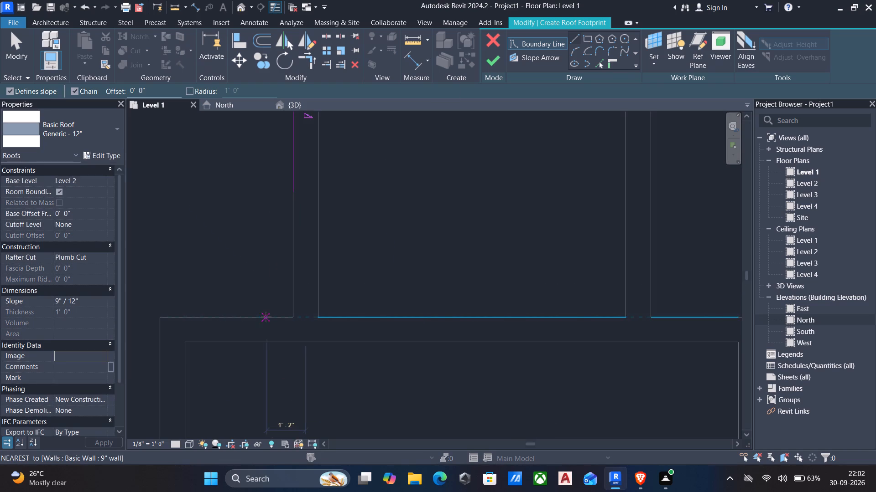
pyautogui.click(266, 313)
pyautogui.click(202, 318)
pyautogui.press('Escape')
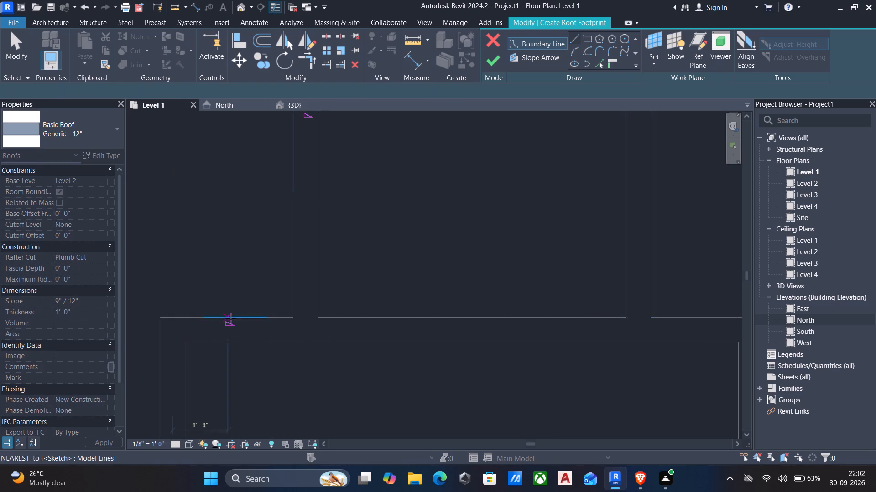
# Sketch a slope-defining boundary line along the outer face of the southwest room's west wall.
pyautogui.scroll(-4, 231, 319)
pyautogui.moveTo(232, 323); pyautogui.dragTo(315, 222, button='middle')
pyautogui.scroll(-4, 293, 306)
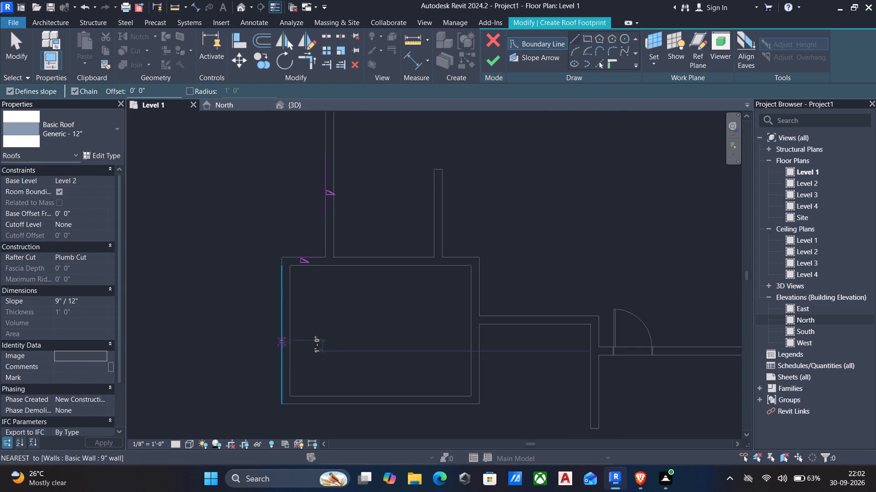
pyautogui.click(282, 342)
pyautogui.click(284, 381)
pyautogui.press('Escape')
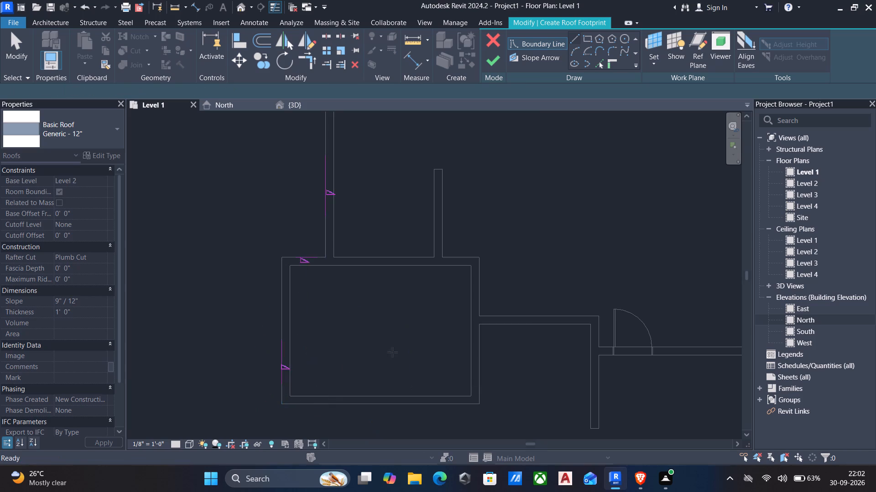
# Sketch a slope-defining boundary line along the outer face of the main block's far east wall.
pyautogui.scroll(-5, 406, 348)
pyautogui.moveTo(445, 320); pyautogui.dragTo(363, 368, button='middle')
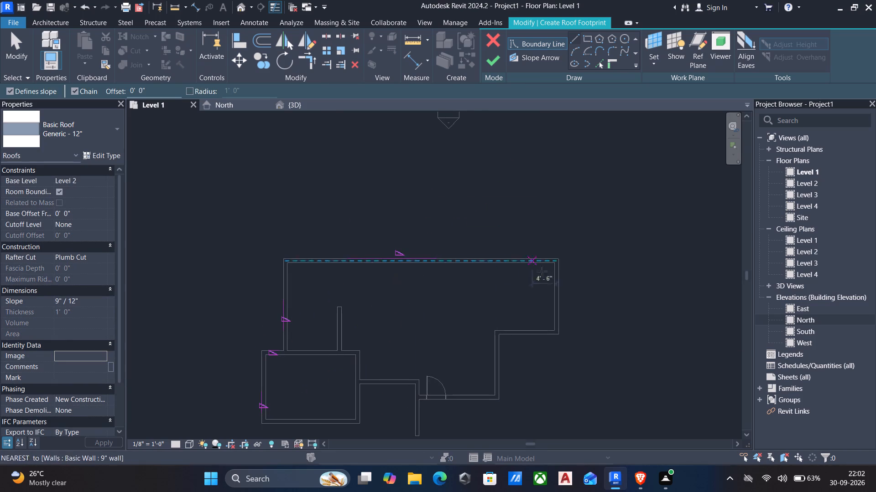
pyautogui.scroll(3, 561, 289)
pyautogui.click(558, 287)
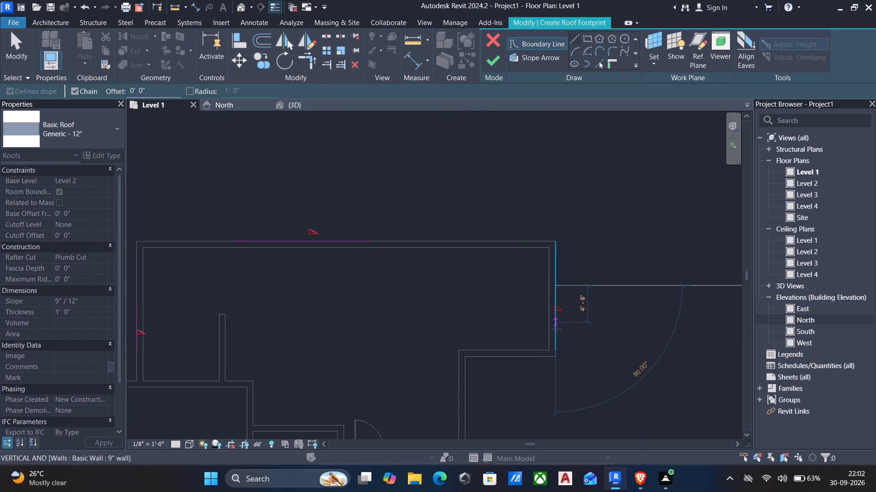
pyautogui.click(555, 341)
pyautogui.press('Escape')
# Sketch a slope-defining boundary line along the outer face of the short south-facing wall below the far east wall.
pyautogui.click(532, 360)
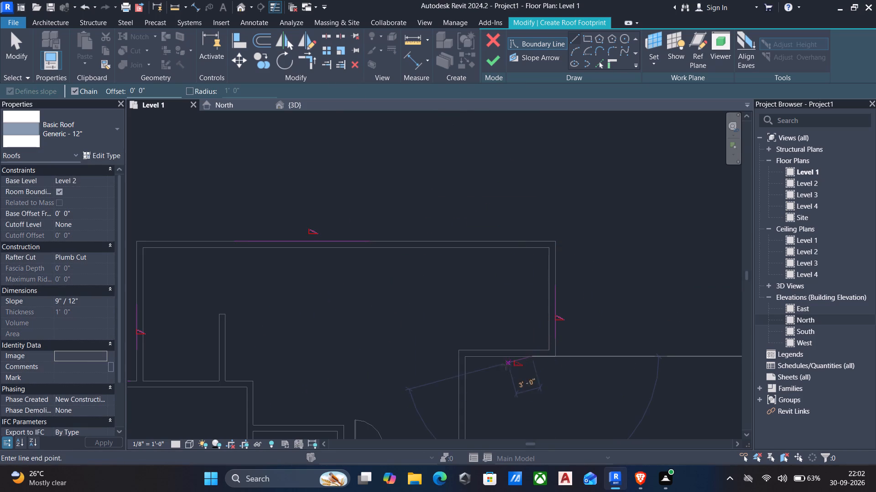
pyautogui.click(489, 358)
pyautogui.press('Escape')
# Sketch a slope-defining boundary line about 3'-6" long along the outer face of the east wall that runs down to the door wall.
pyautogui.scroll(-3, 489, 359)
pyautogui.moveTo(490, 364); pyautogui.dragTo(484, 288, button='middle')
pyautogui.scroll(5, 459, 331)
pyautogui.click(480, 278)
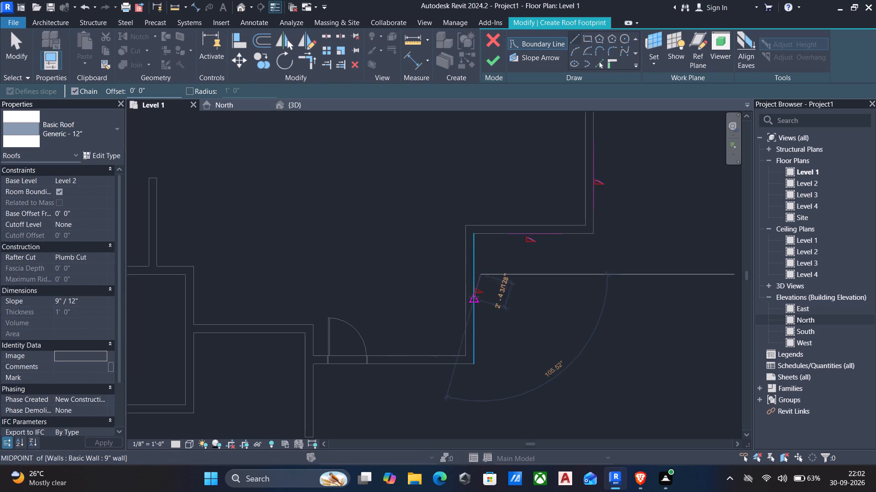
pyautogui.press('Escape')
pyautogui.click(475, 274)
pyautogui.click(475, 314)
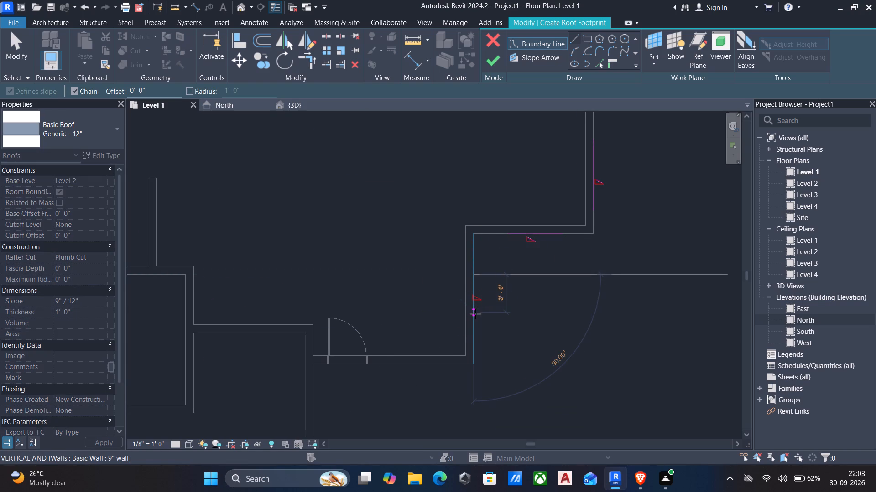
pyautogui.press('Escape')
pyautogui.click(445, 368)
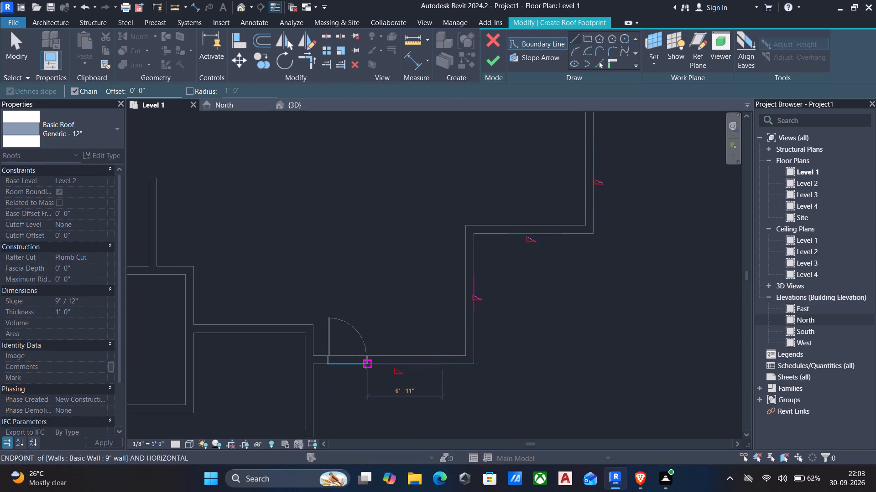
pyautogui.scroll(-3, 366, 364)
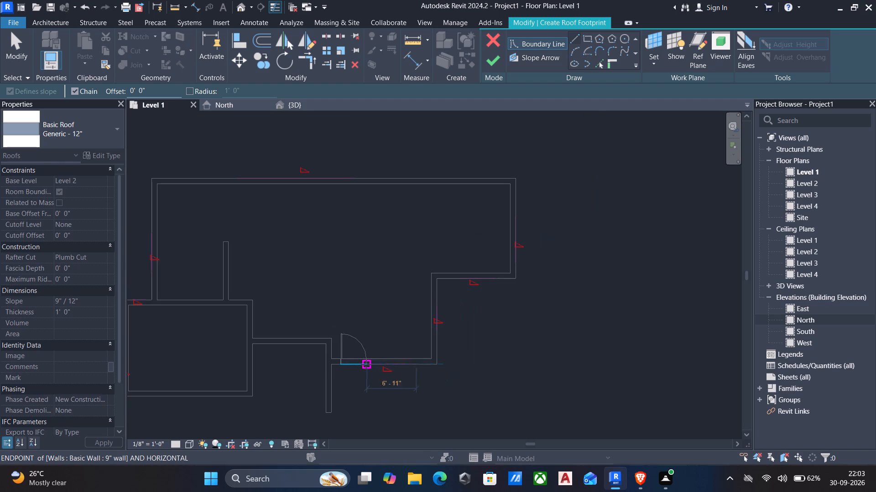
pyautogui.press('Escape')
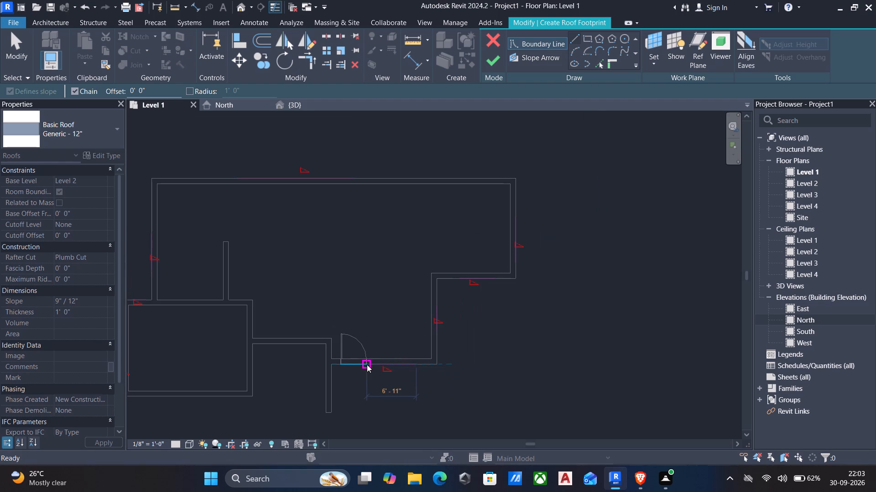
# Sketch a slope-defining boundary line about 8'-0" long along the outer face of the southwest room's south wall.
pyautogui.scroll(-2, 180, 370)
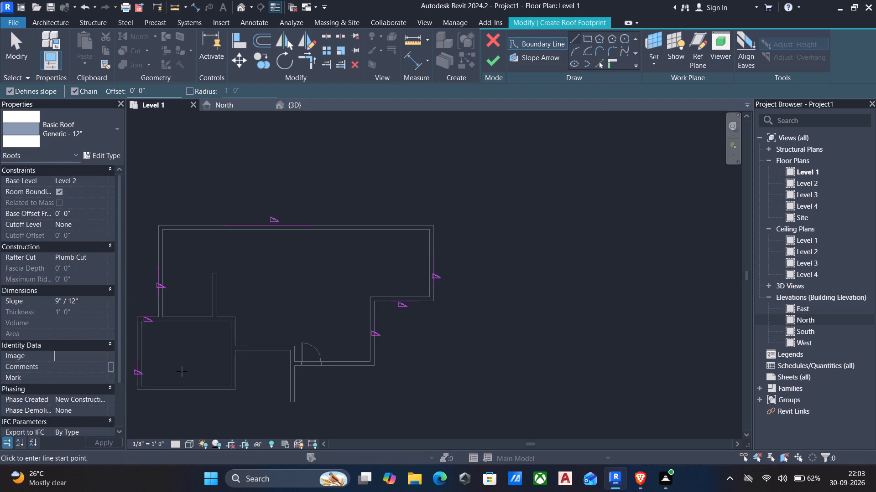
pyautogui.moveTo(182, 372); pyautogui.dragTo(317, 308, button='middle')
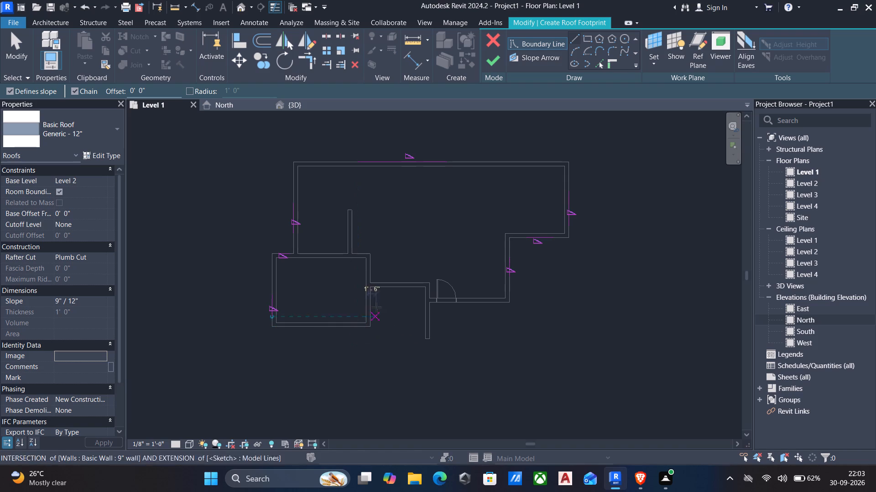
pyautogui.scroll(4, 365, 311)
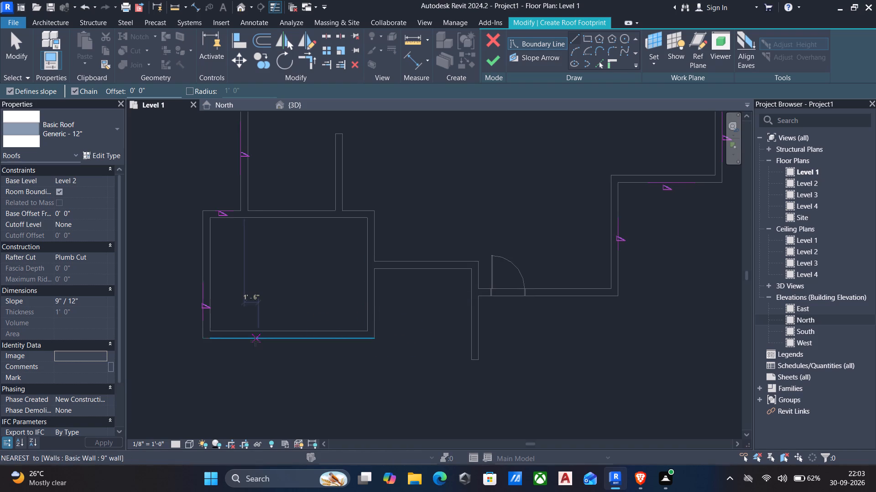
pyautogui.click(255, 341)
pyautogui.click(329, 337)
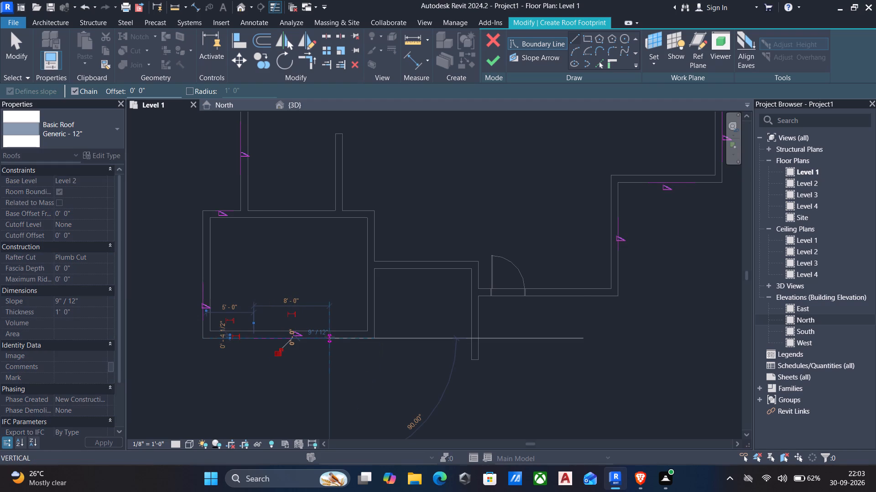
pyautogui.press('Escape')
# Sketch a slope-defining boundary line about 3'-0" long along the outer face of the southwest room's east wall.
pyautogui.scroll(4, 370, 307)
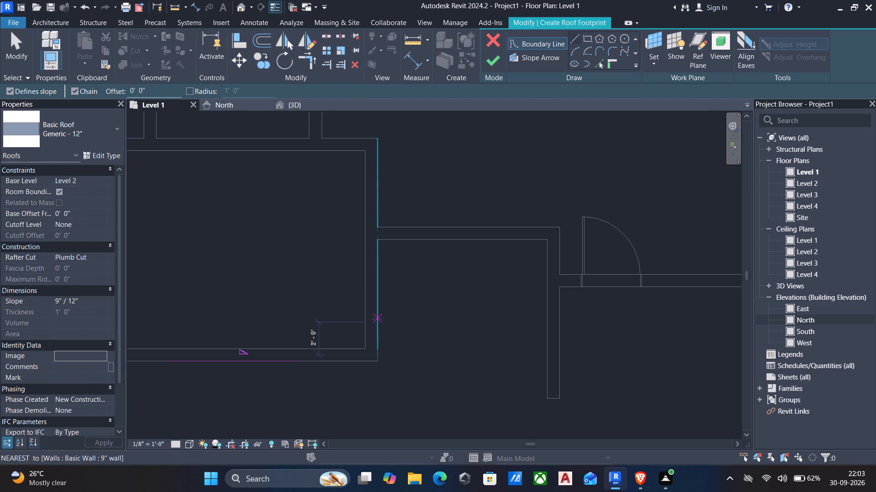
pyautogui.click(376, 318)
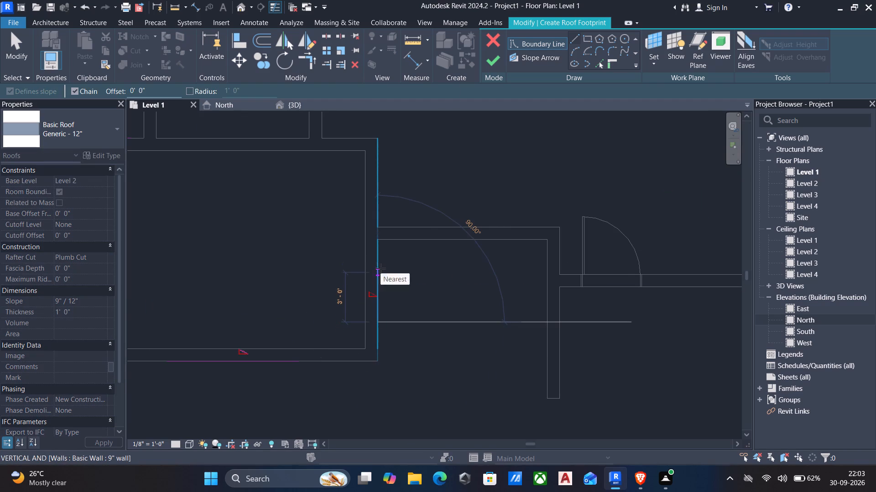
pyautogui.click(381, 268)
pyautogui.press('Escape')
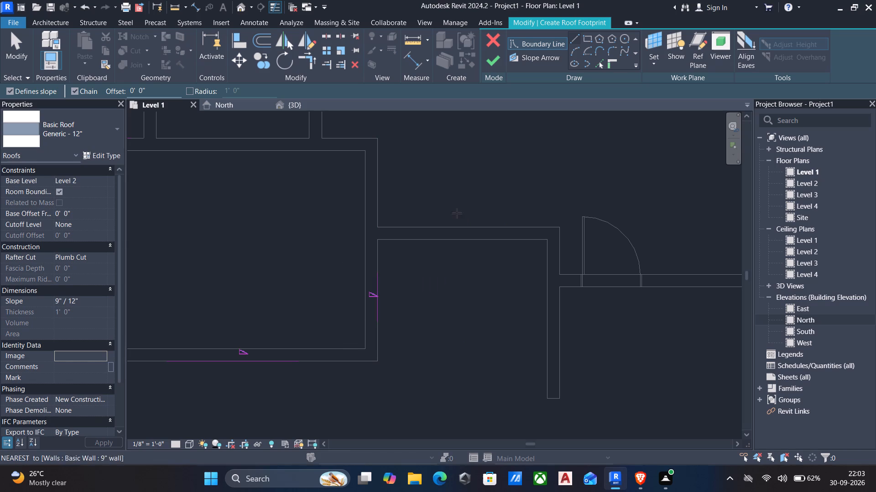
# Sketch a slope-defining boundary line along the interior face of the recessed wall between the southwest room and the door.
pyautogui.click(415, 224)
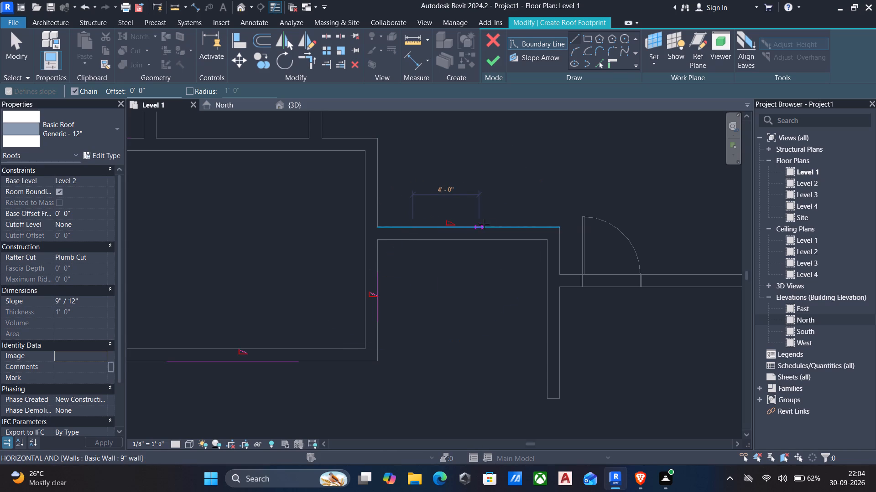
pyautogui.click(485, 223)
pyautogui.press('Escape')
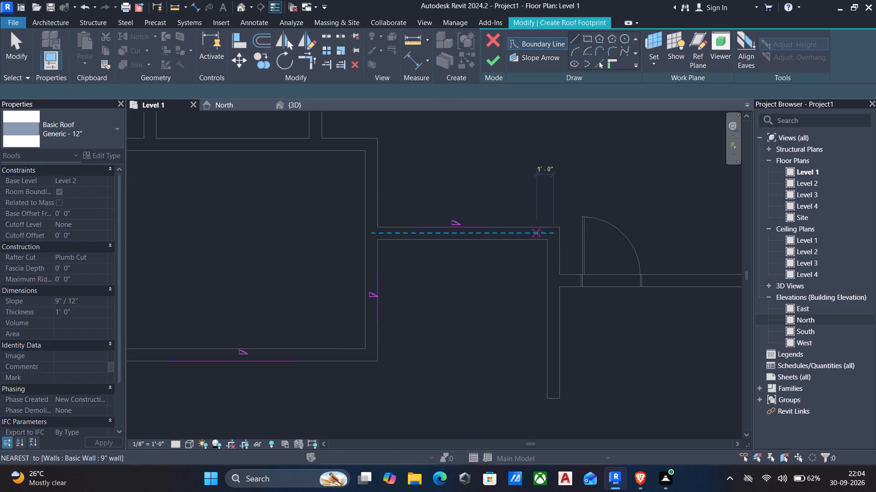
# Sketch a slope-defining boundary line along the exterior face of the recessed wall between the southwest room and the door.
pyautogui.scroll(4, 403, 241)
pyautogui.click(402, 241)
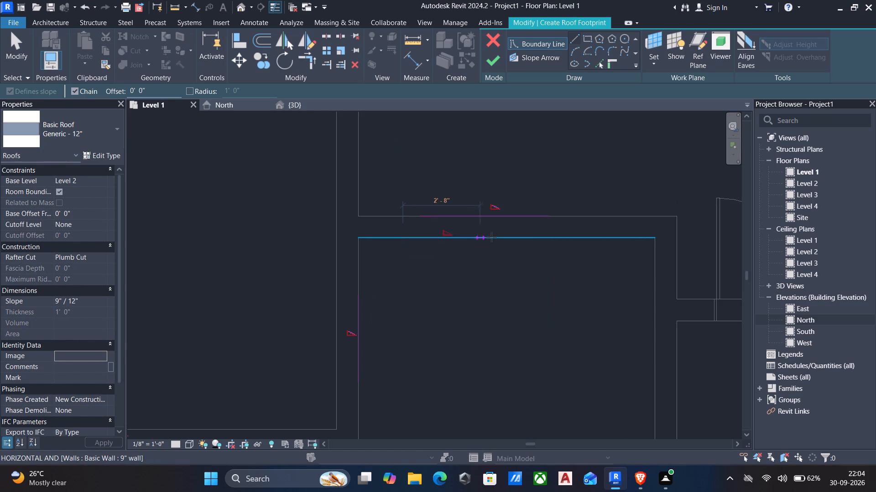
pyautogui.click(494, 237)
pyautogui.press('Escape')
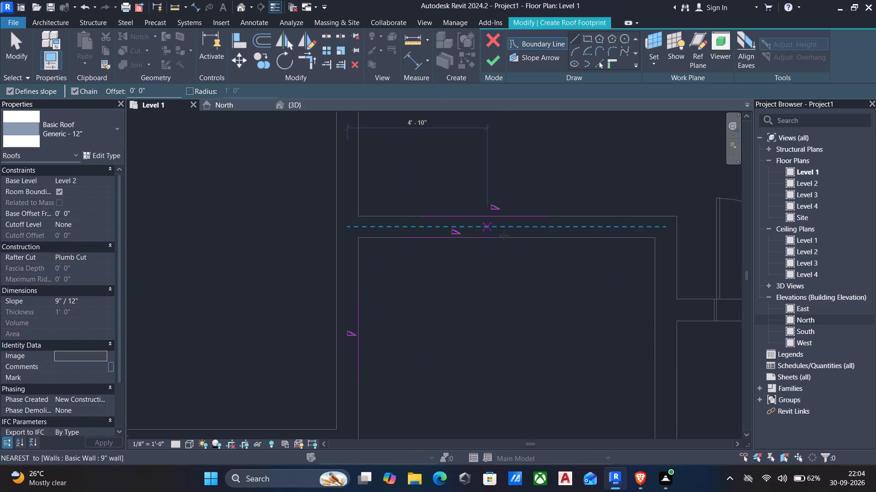
# Sketch a slope-defining boundary line along the west face of the stub wall projecting south beside the door.
pyautogui.scroll(-3, 592, 256)
pyautogui.moveTo(599, 272); pyautogui.dragTo(500, 174, button='middle')
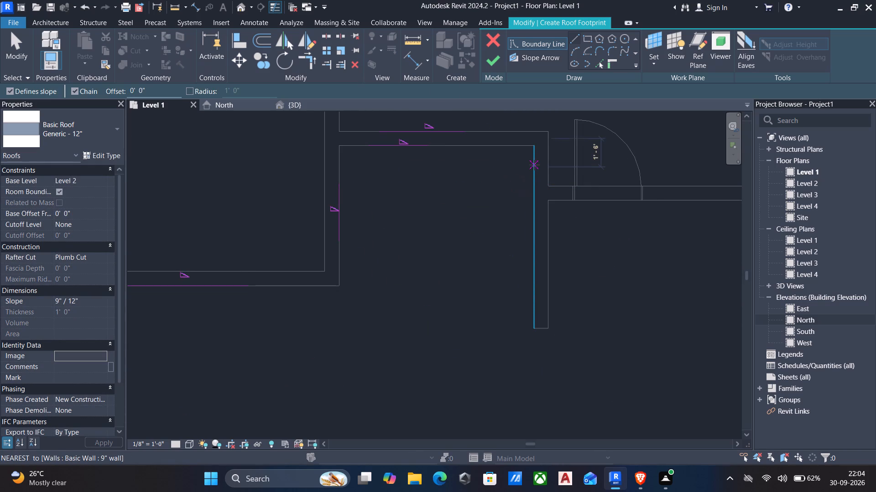
pyautogui.click(534, 165)
pyautogui.click(536, 244)
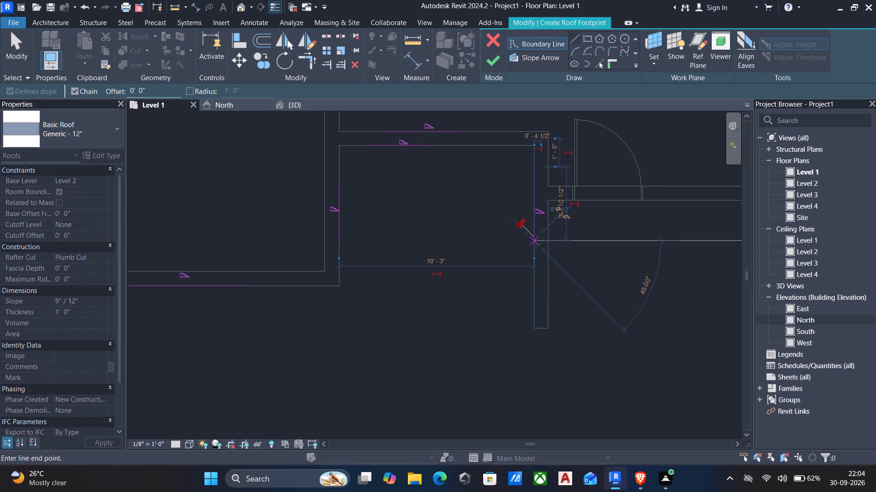
pyautogui.press('Escape')
# Sketch porch boundary lines running about 9'-7 1/2" south along the east wall's face and about 15'-6" west to the stub wall's end.
pyautogui.scroll(-3, 540, 270)
pyautogui.moveTo(539, 276); pyautogui.dragTo(460, 288, button='middle')
pyautogui.scroll(-2, 482, 290)
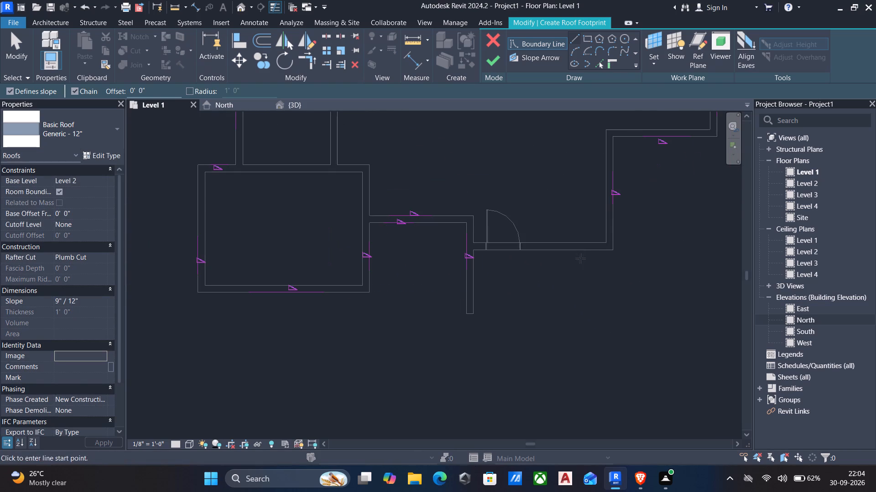
pyautogui.click(616, 225)
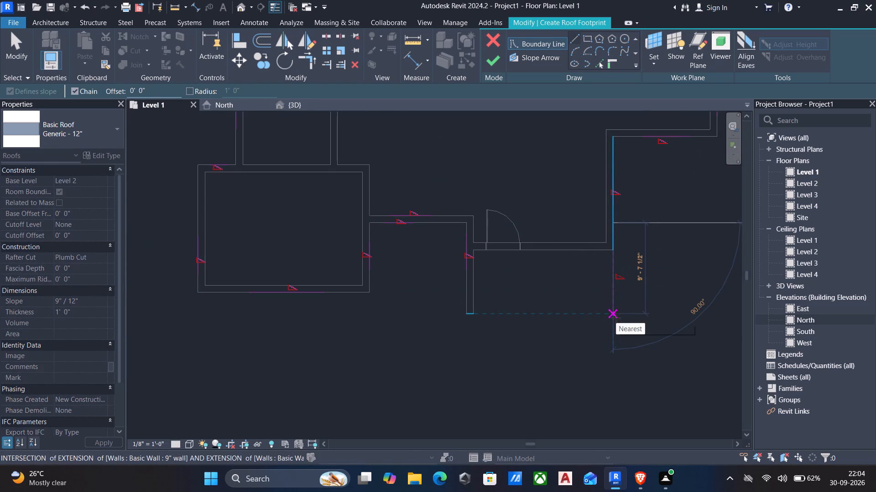
pyautogui.click(616, 318)
pyautogui.scroll(2, 462, 319)
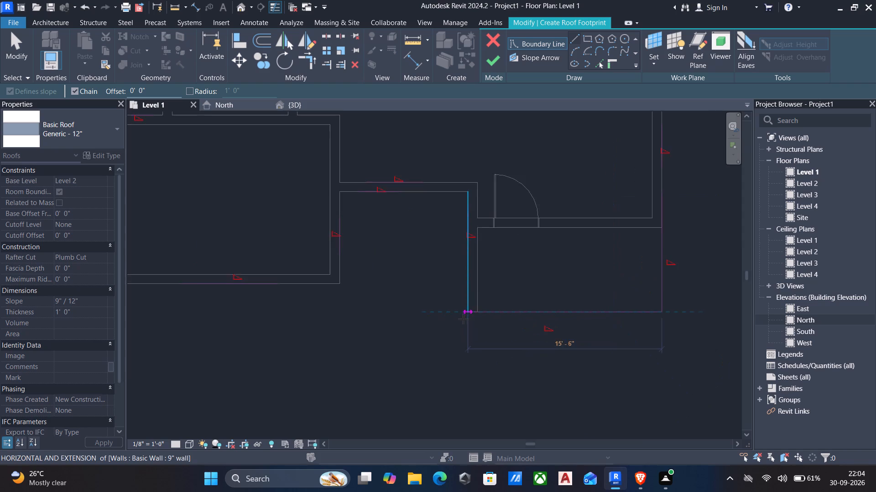
pyautogui.scroll(7, 463, 319)
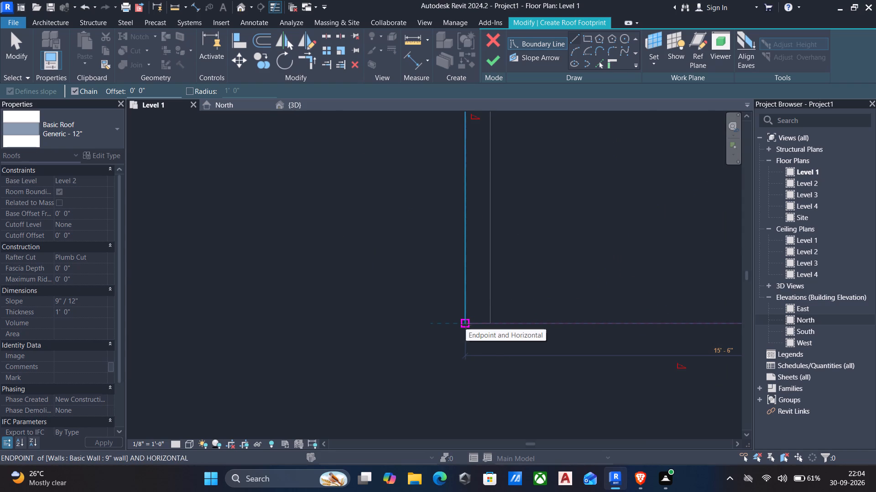
pyautogui.click(466, 324)
pyautogui.press('Escape')
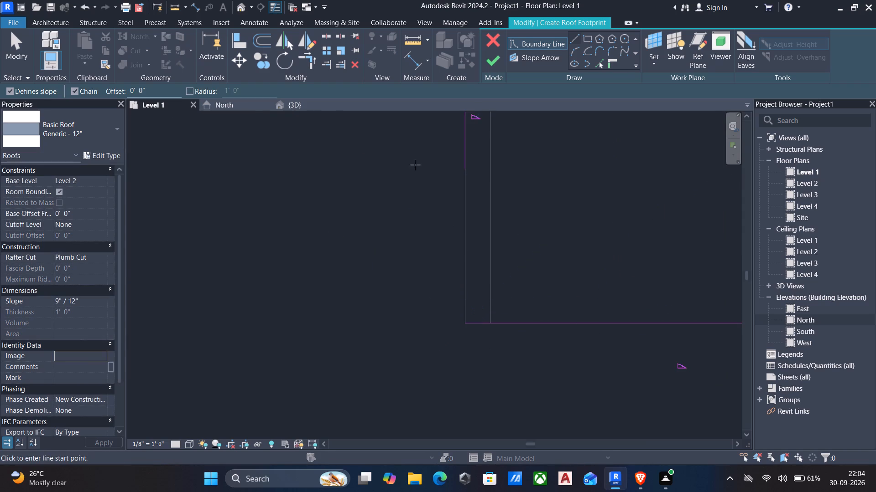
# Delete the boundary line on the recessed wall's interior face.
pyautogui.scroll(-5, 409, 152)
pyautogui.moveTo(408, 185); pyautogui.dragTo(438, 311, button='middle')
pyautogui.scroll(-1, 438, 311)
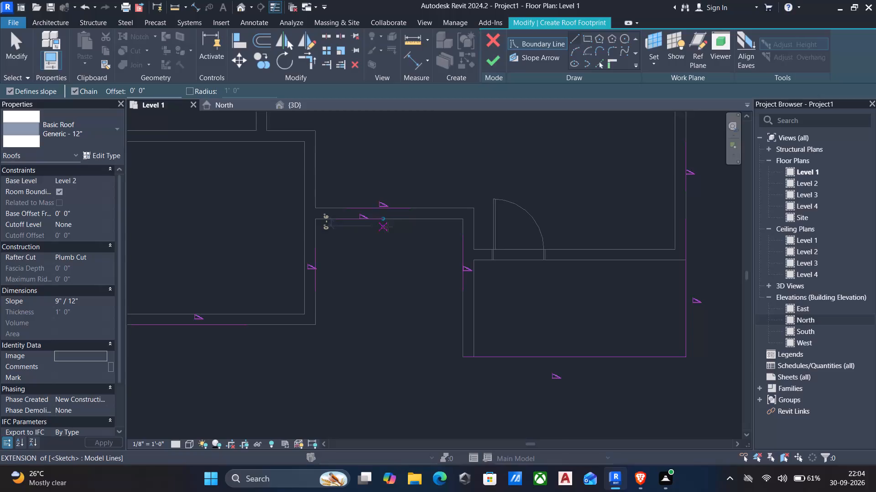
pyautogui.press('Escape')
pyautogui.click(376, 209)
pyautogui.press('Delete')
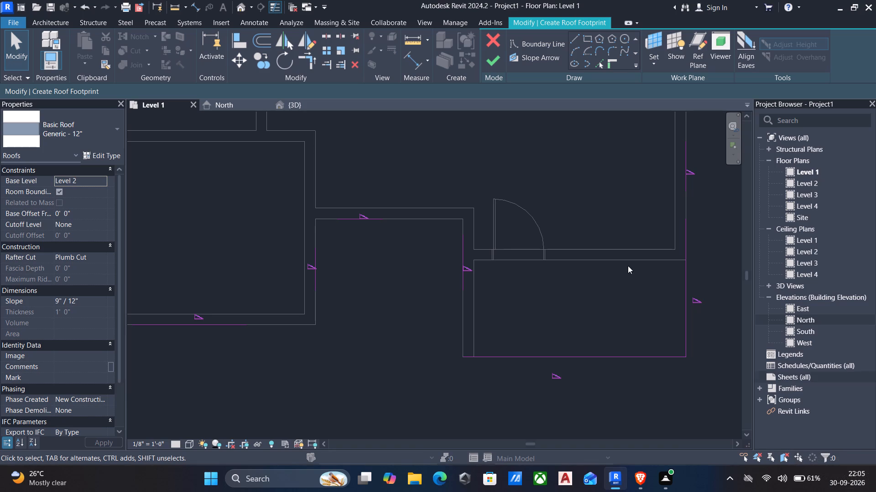
# Trim the roof boundary lines into corners along the main block's west, north and east sides to the inset southeast wall.
pyautogui.scroll(-4, 467, 232)
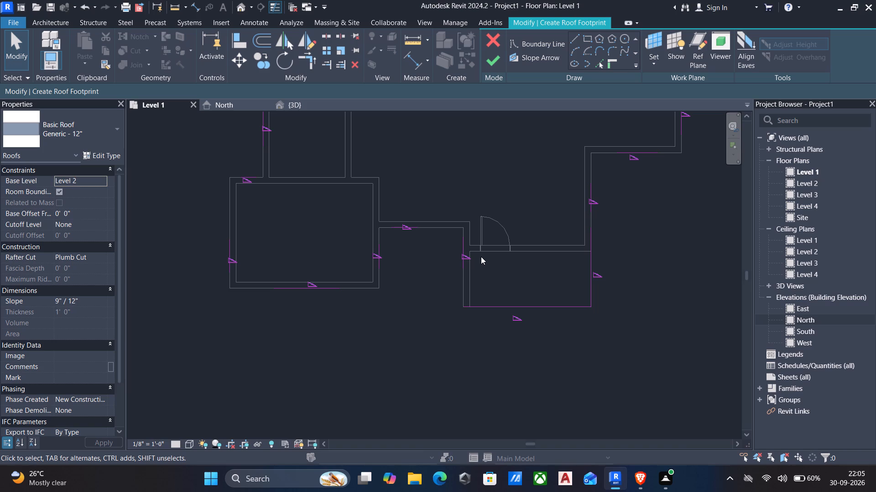
pyautogui.scroll(-2, 456, 192)
pyautogui.moveTo(469, 192); pyautogui.dragTo(477, 325, button='middle')
pyautogui.moveTo(499, 279); pyautogui.dragTo(497, 280, button='middle')
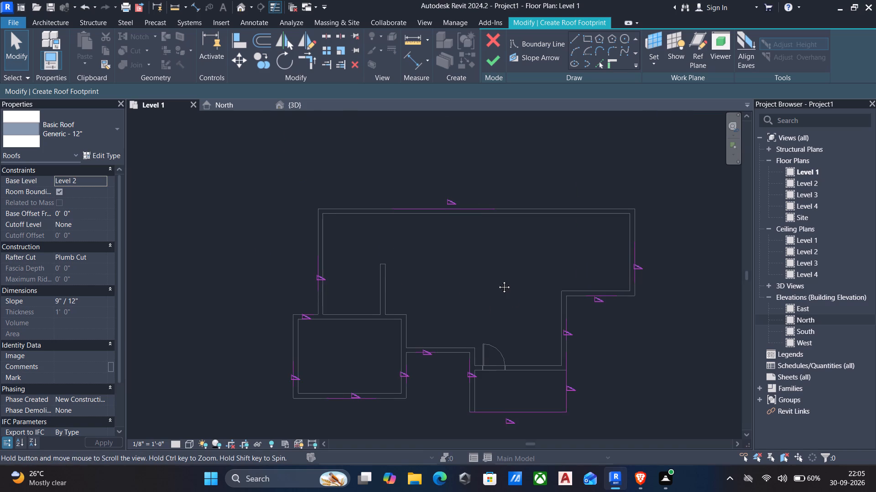
pyautogui.moveTo(497, 280); pyautogui.dragTo(486, 236, button='middle')
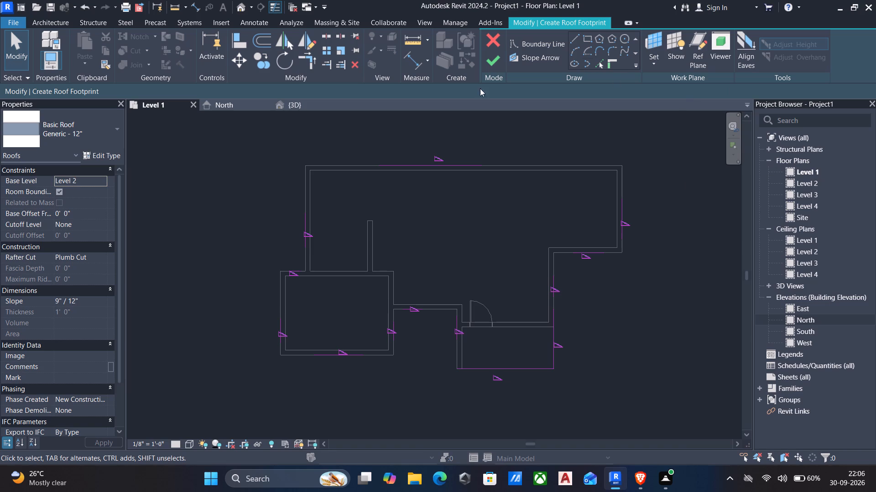
pyautogui.write('tr')
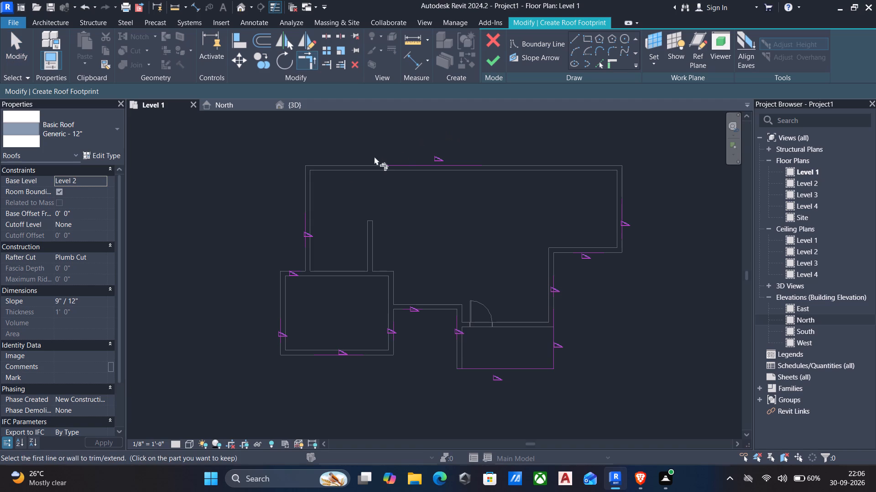
pyautogui.click(304, 225)
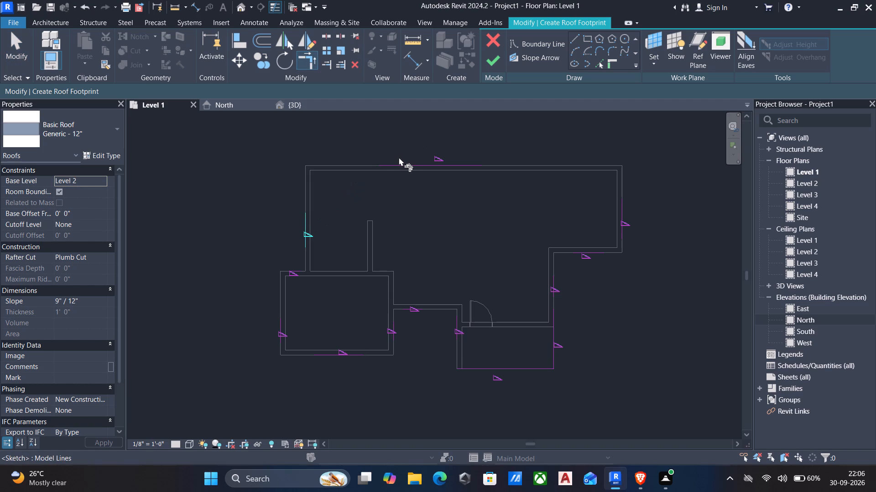
pyautogui.click(388, 167)
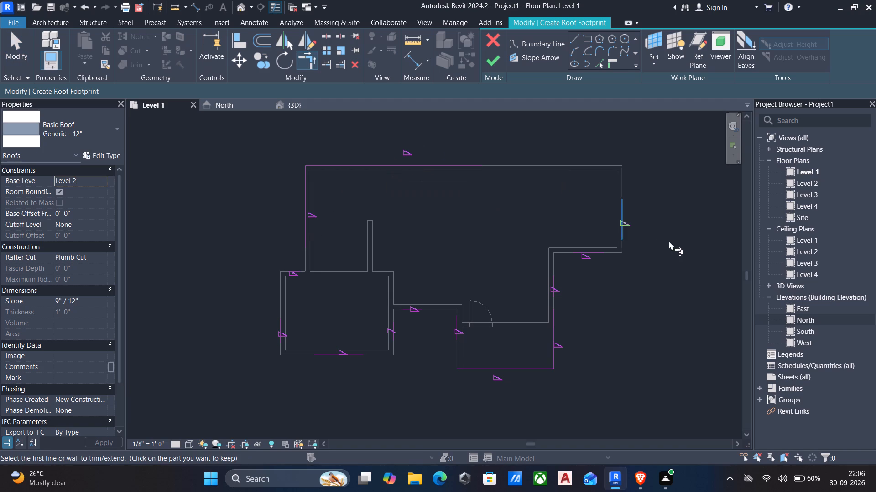
pyautogui.click(461, 165)
pyautogui.click(625, 219)
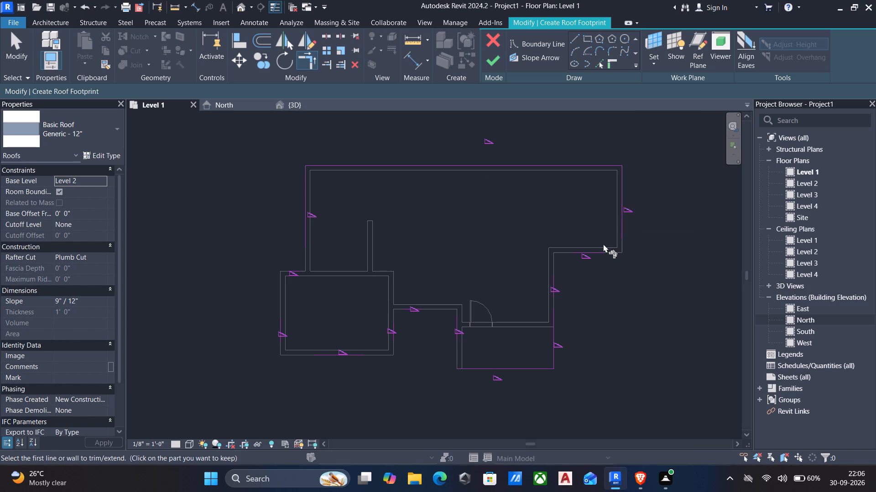
pyautogui.click(600, 251)
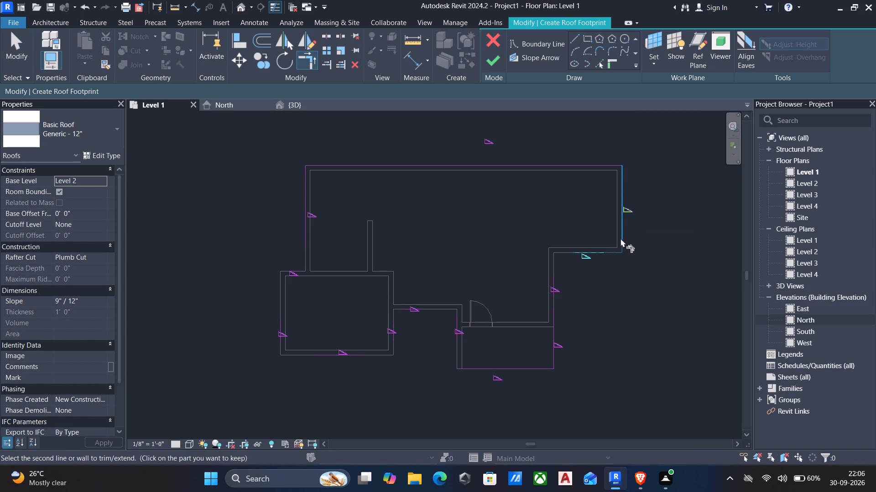
pyautogui.click(622, 233)
pyautogui.click(595, 251)
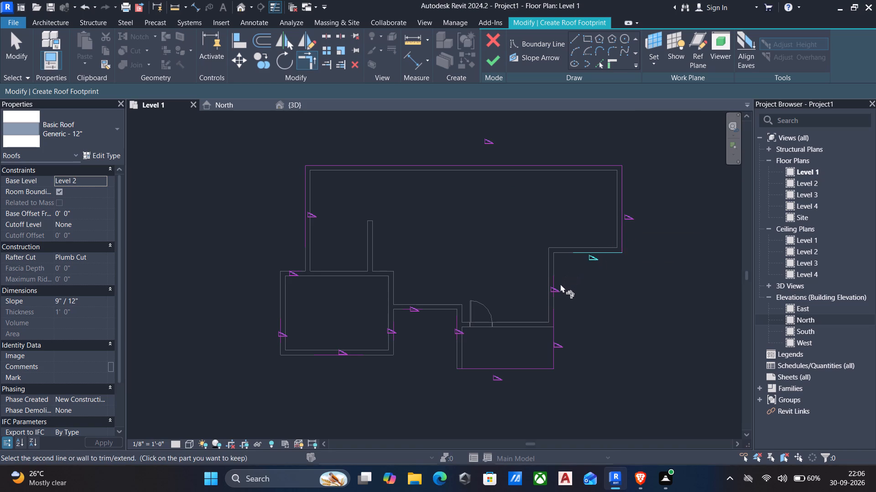
pyautogui.click(556, 287)
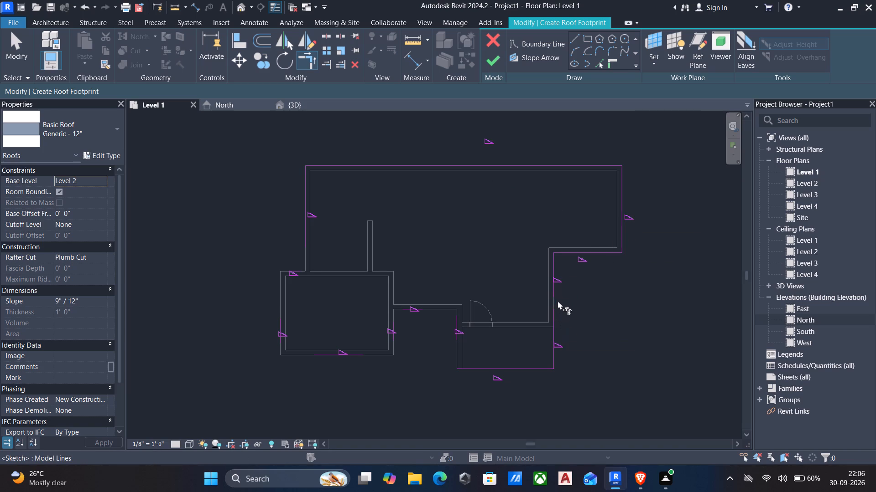
# Trim the roof boundary lines into corners around the porch, along the stub and recessed walls, up to the southwest room's east side.
pyautogui.click(557, 294)
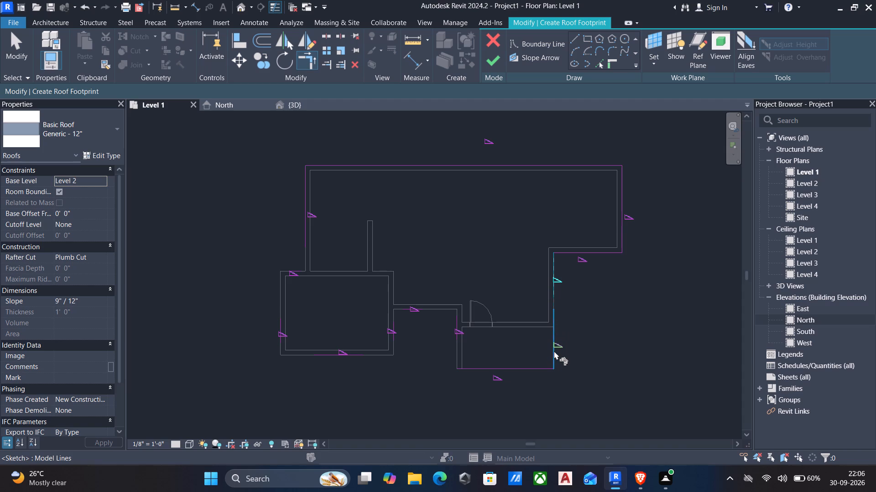
pyautogui.click(554, 351)
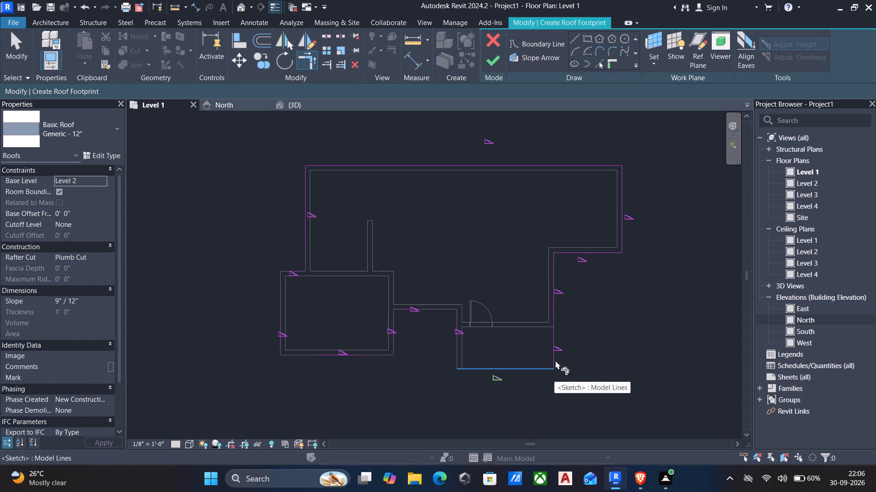
pyautogui.click(556, 359)
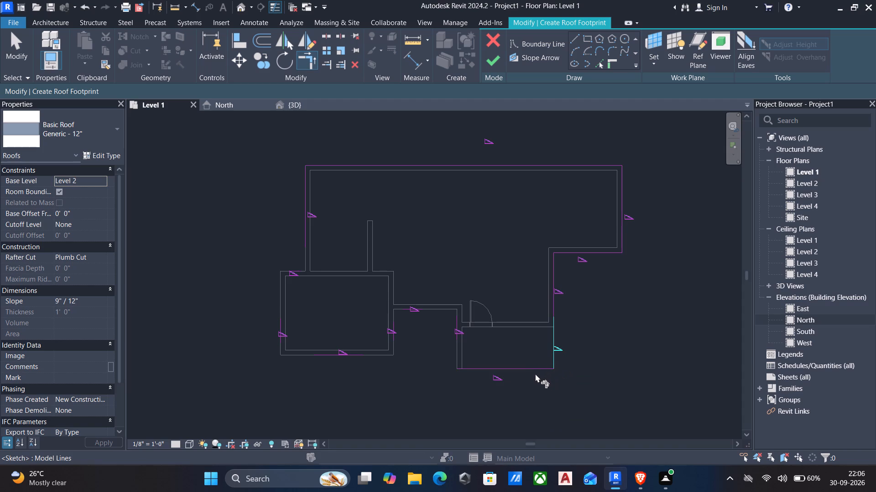
pyautogui.click(543, 367)
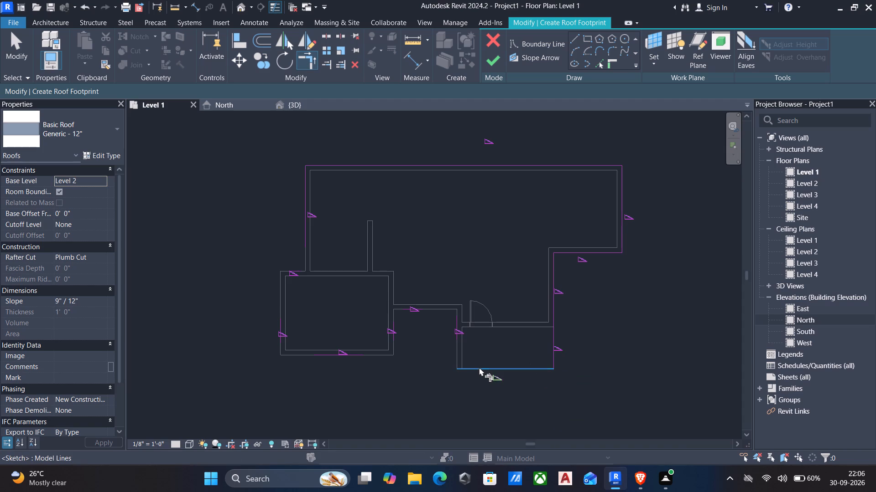
pyautogui.click(479, 367)
pyautogui.click(456, 328)
pyautogui.click(456, 327)
pyautogui.click(422, 308)
pyautogui.click(411, 309)
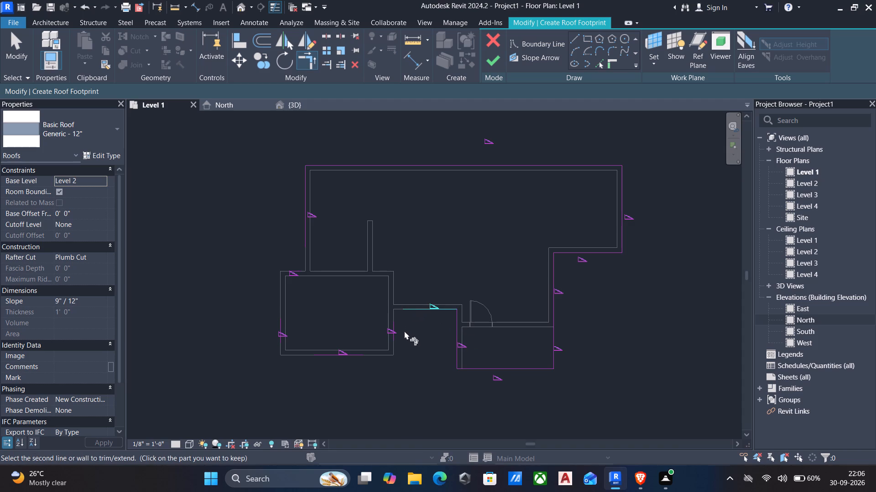
pyautogui.click(396, 325)
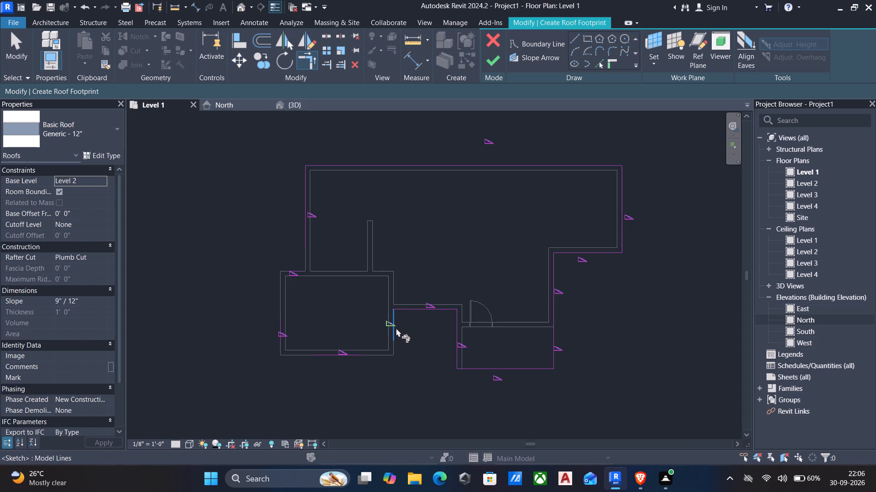
# Trim the southwest room's boundary lines into corners and join them to the main block's west line, closing the roof outline.
pyautogui.moveTo(360, 354); pyautogui.dragTo(368, 350)
pyautogui.click(394, 328)
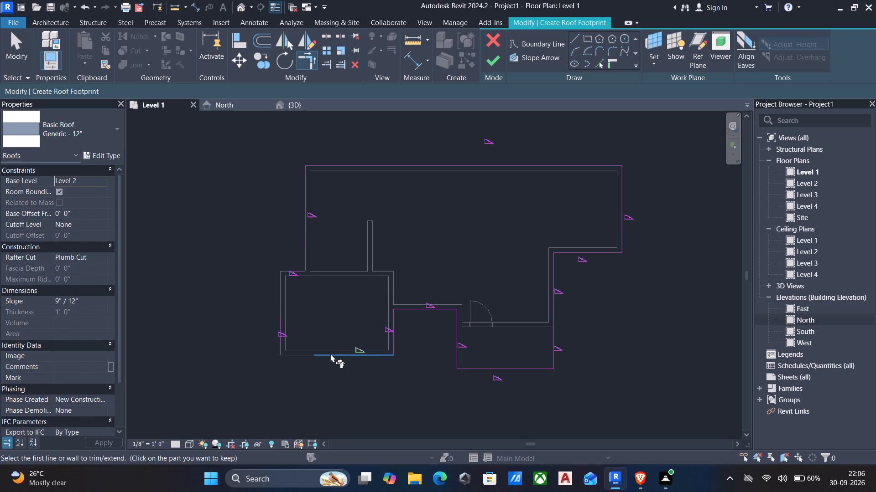
pyautogui.click(330, 354)
pyautogui.click(281, 328)
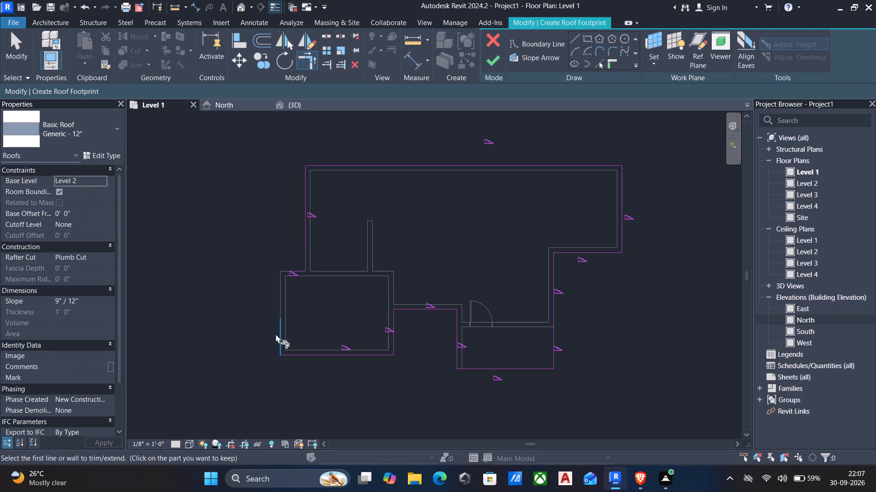
pyautogui.click(282, 329)
pyautogui.click(293, 269)
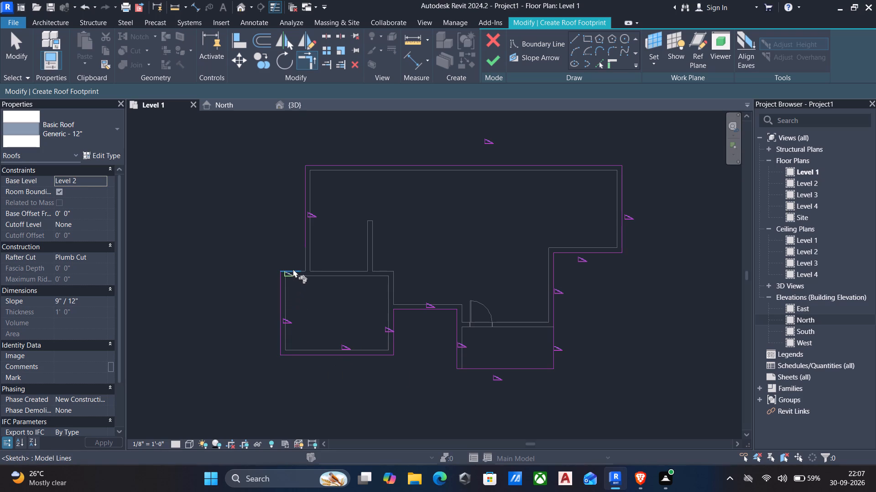
pyautogui.click(293, 270)
pyautogui.click(306, 230)
# Finish the roof footprint sketch and cancel the reminder to save the project.
pyautogui.click(493, 65)
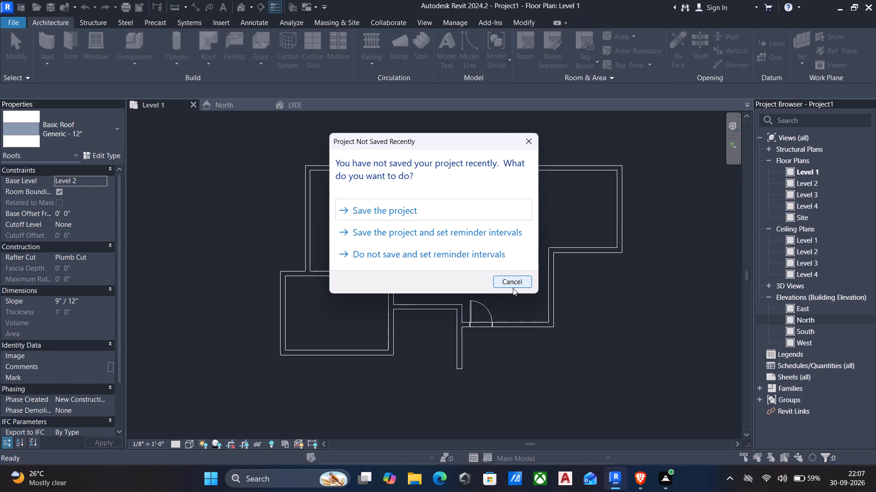
pyautogui.click(516, 282)
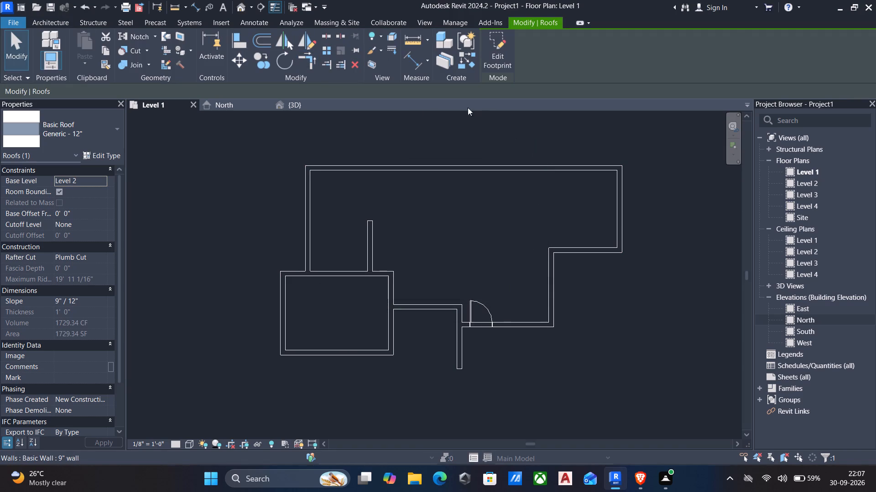
# Open the default 3D view and set the roof's slope to 0" / 12".
pyautogui.click(243, 10)
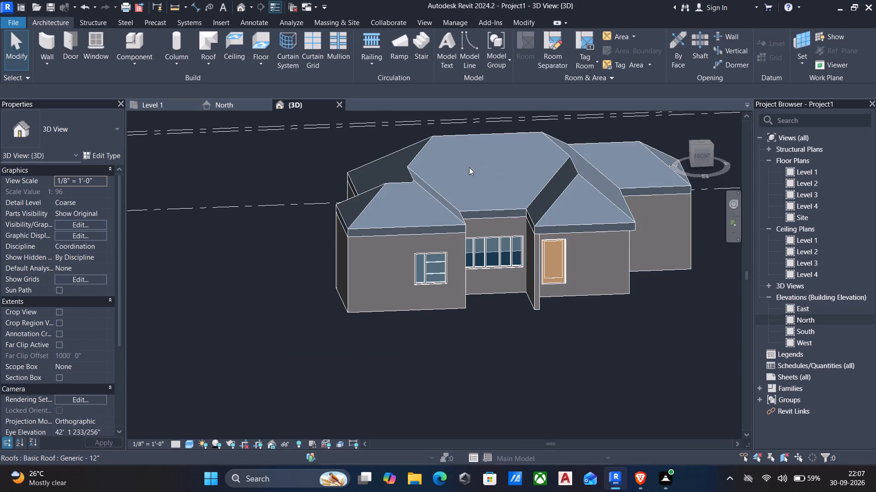
pyautogui.click(461, 136)
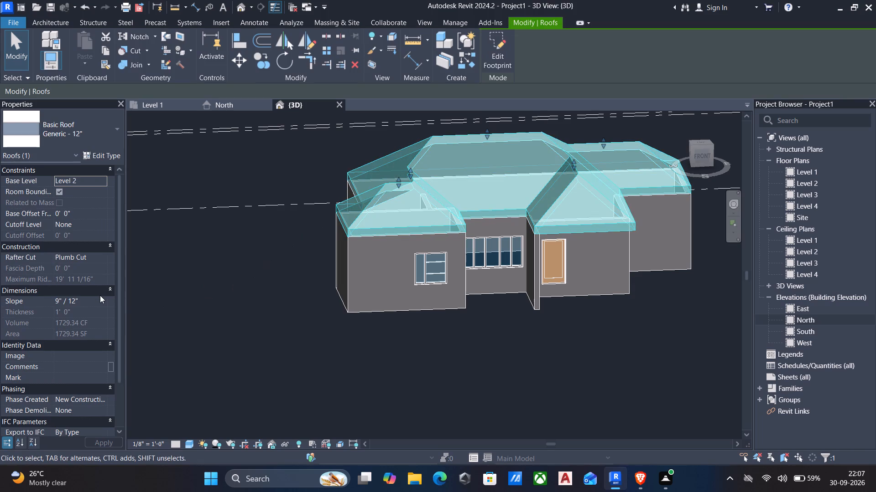
pyautogui.click(99, 300)
pyautogui.write("0'")
pyautogui.press('Return')
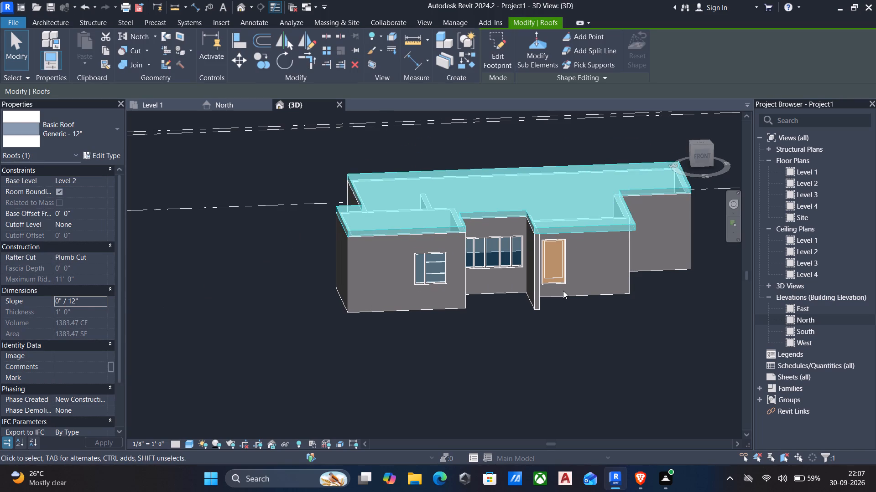
pyautogui.press('Escape')
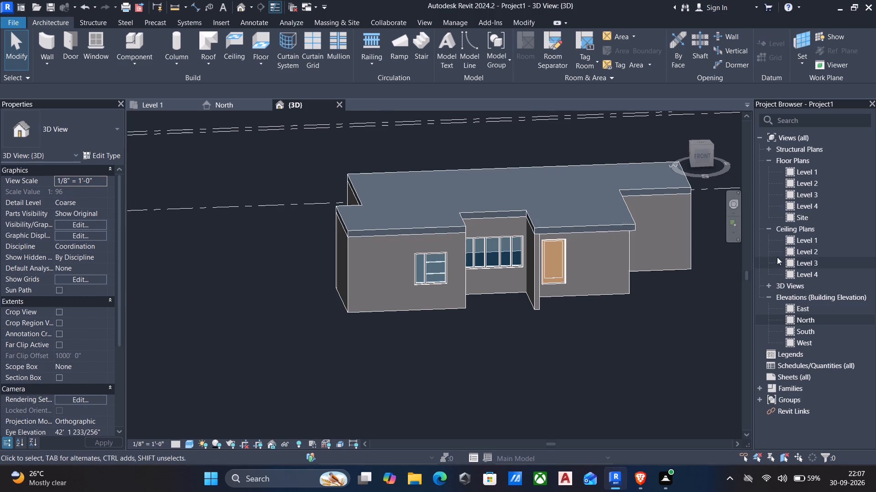
# Examine the building in the South elevation and the Level 1 floor plan.
pyautogui.click(796, 329)
pyautogui.click(797, 329)
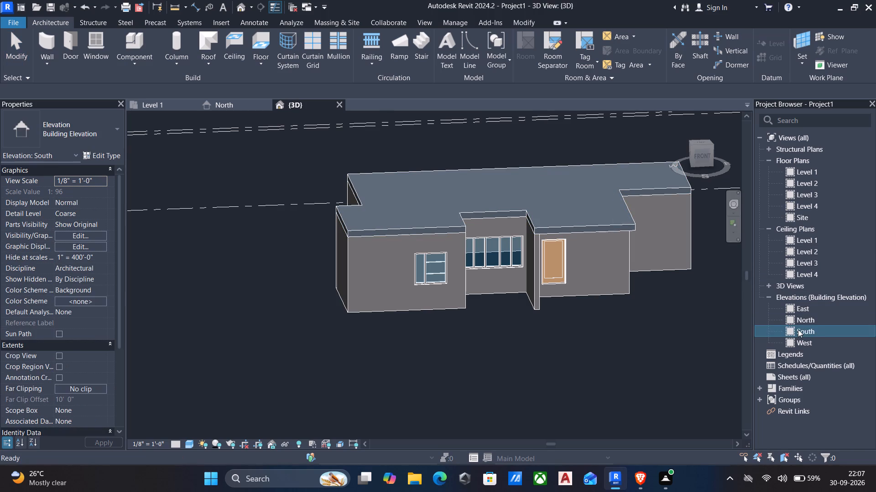
pyautogui.scroll(5, 382, 281)
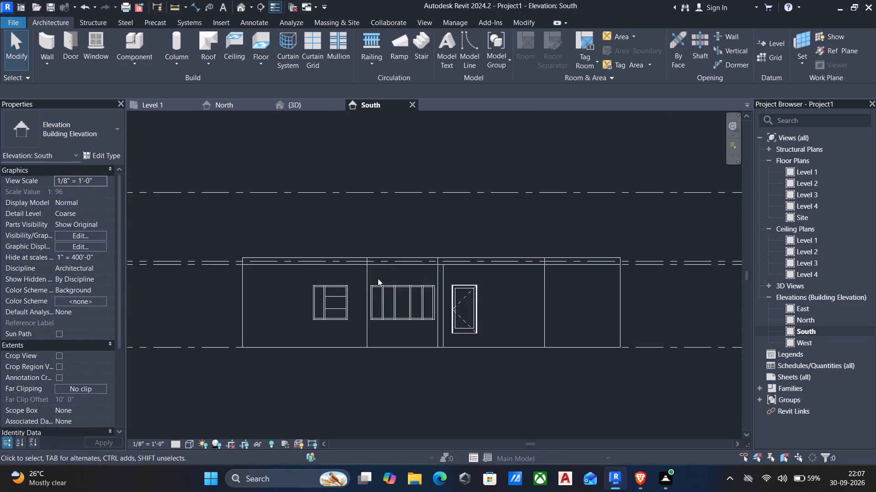
pyautogui.scroll(-4, 378, 278)
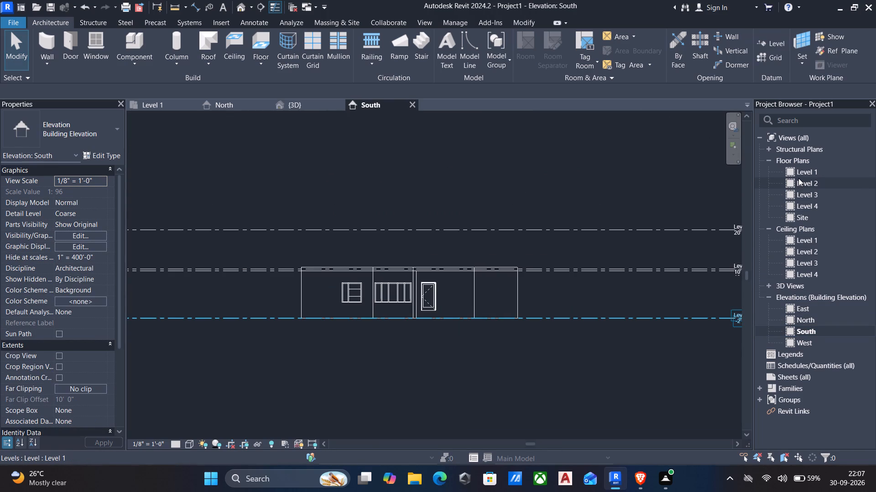
pyautogui.doubleClick(803, 174)
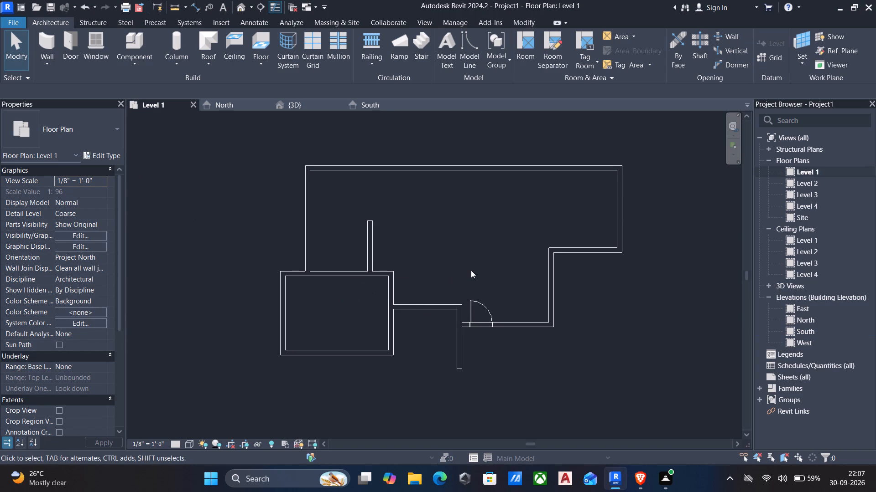
pyautogui.moveTo(471, 270); pyautogui.dragTo(455, 266, button='middle')
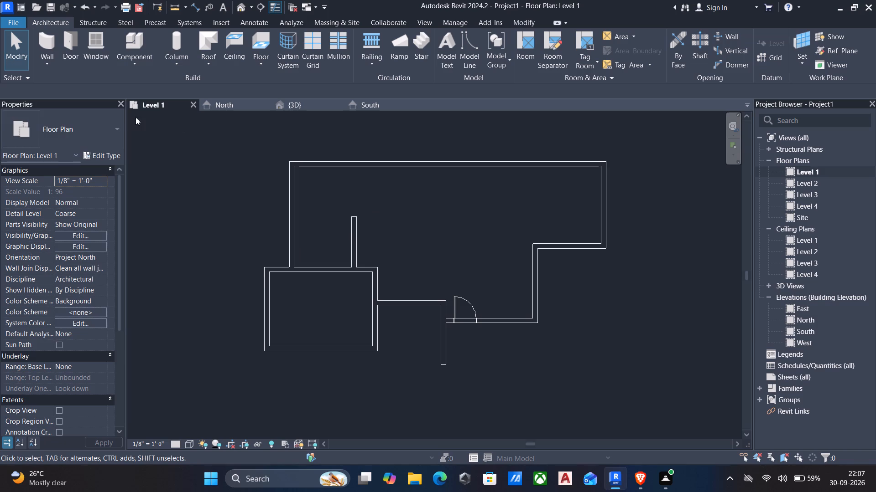
# In the 3D view, duplicate the roof's Generic - 12" type under the name 6" roof.
pyautogui.click(295, 107)
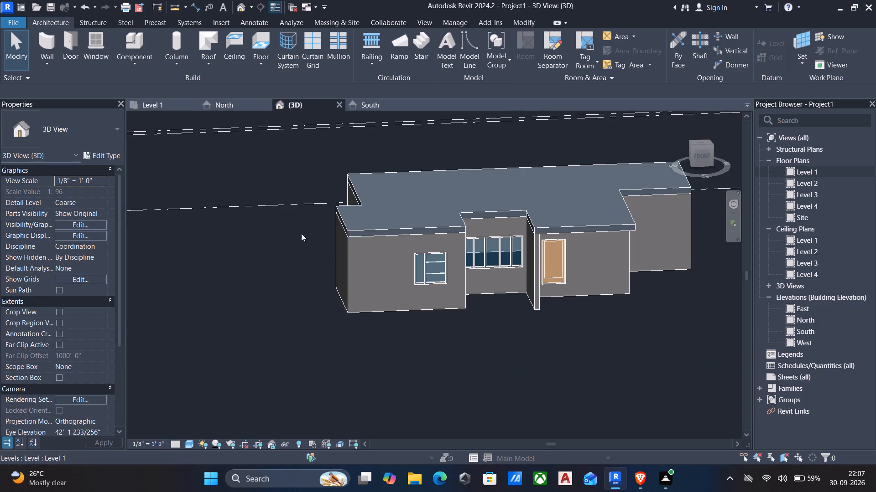
pyautogui.click(371, 228)
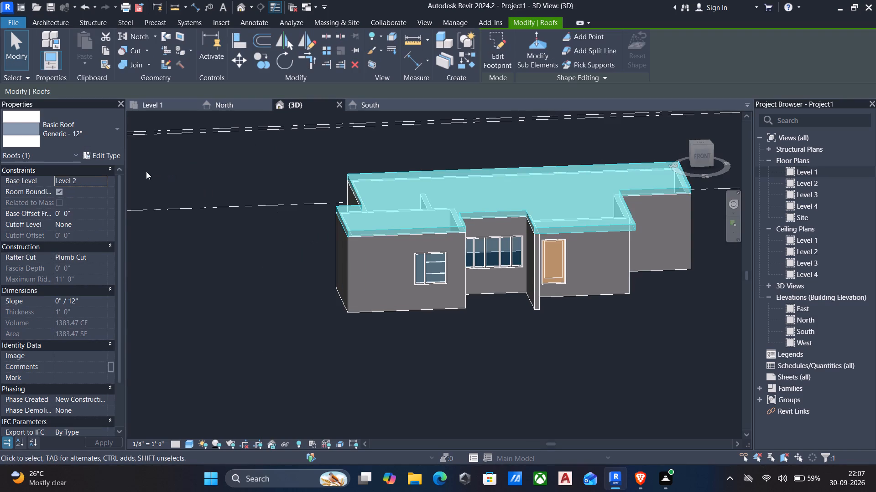
pyautogui.click(93, 154)
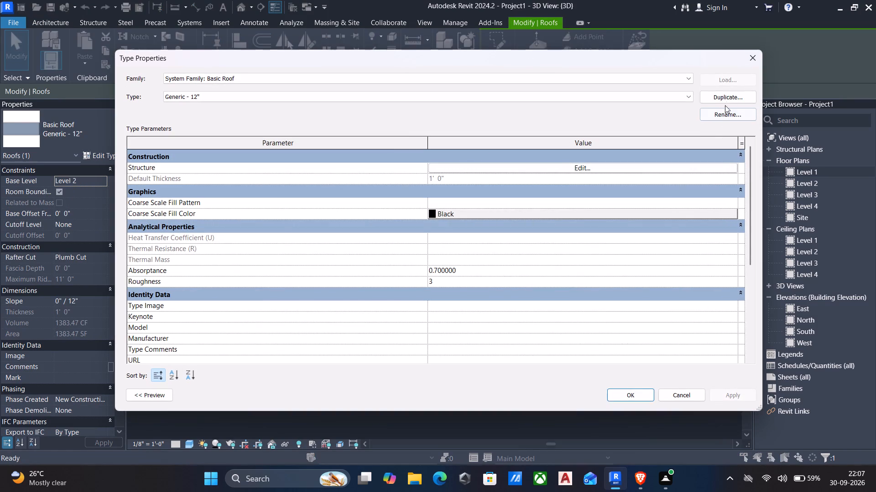
pyautogui.click(725, 97)
pyautogui.press('BackSpace')
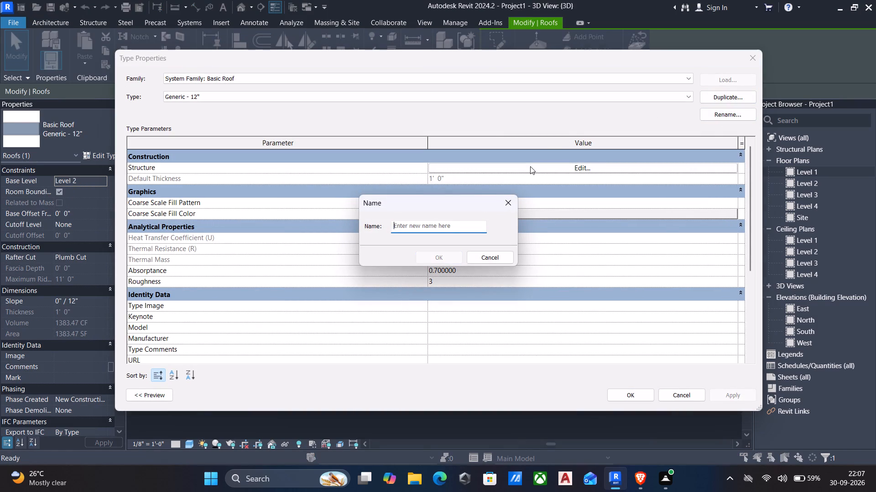
pyautogui.write('6"')
pyautogui.press('space')
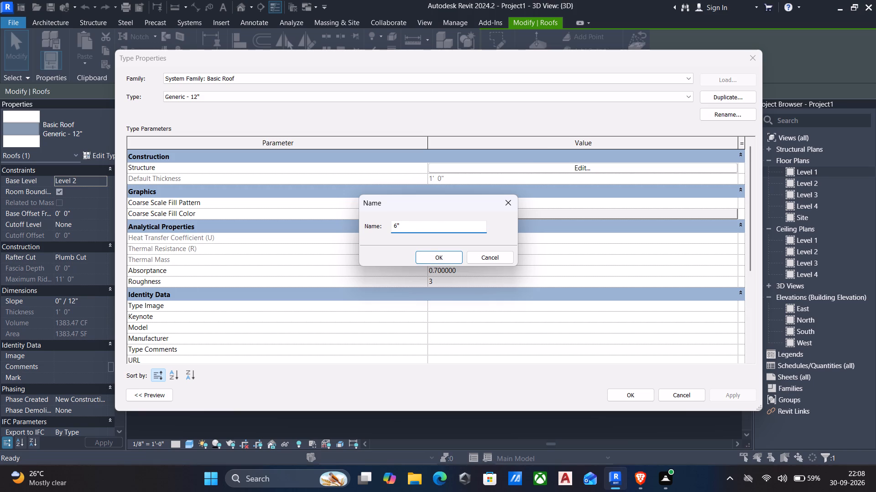
pyautogui.write('floor')
pyautogui.press('BackSpace')
pyautogui.press('BackSpace')
pyautogui.press('BackSpace')
pyautogui.press('BackSpace')
pyautogui.press('BackSpace')
pyautogui.write('roof')
pyautogui.click(432, 257)
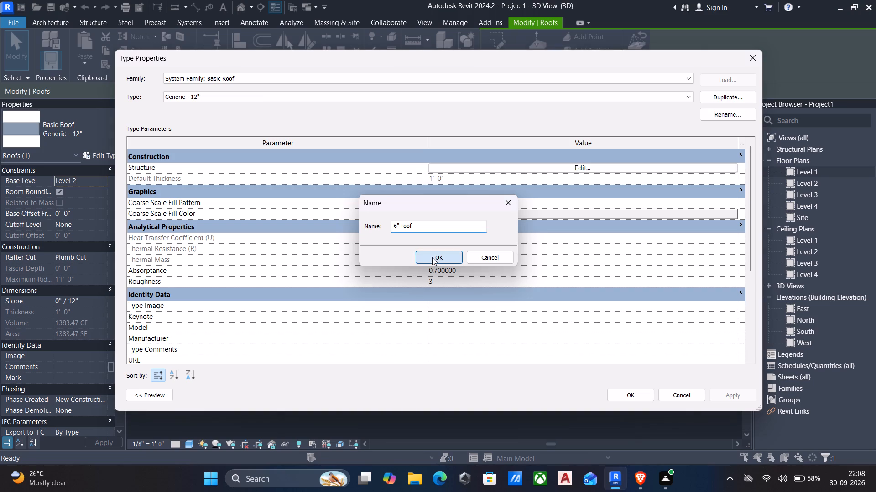
# Set the structure layer thickness of the 6" roof type to 6" and apply the type to the roof.
pyautogui.click(565, 169)
pyautogui.click(465, 165)
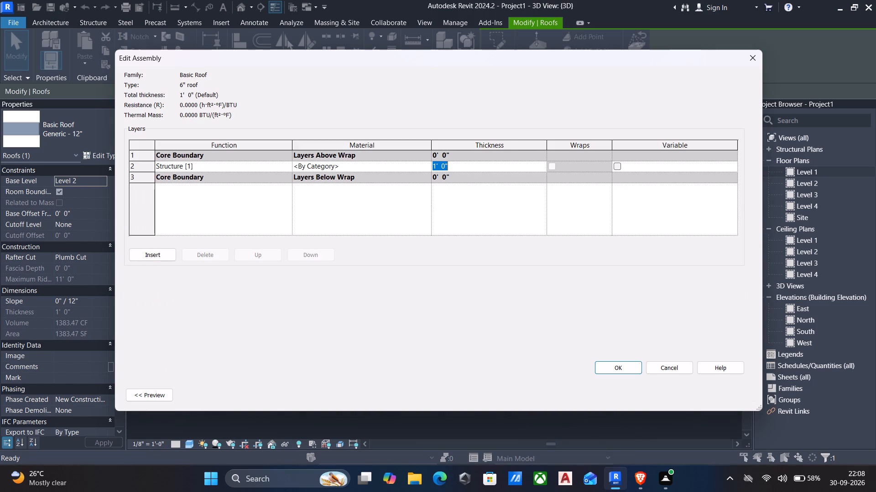
pyautogui.write('6"')
pyautogui.press('Return')
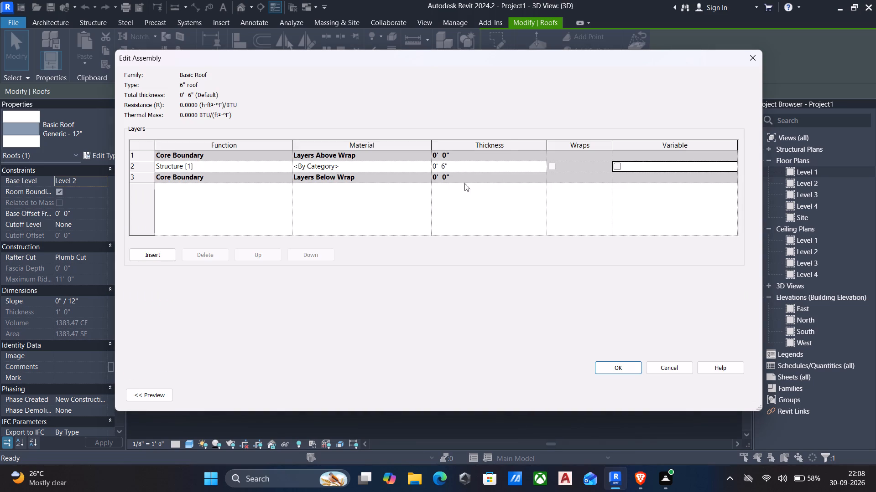
pyautogui.click(623, 362)
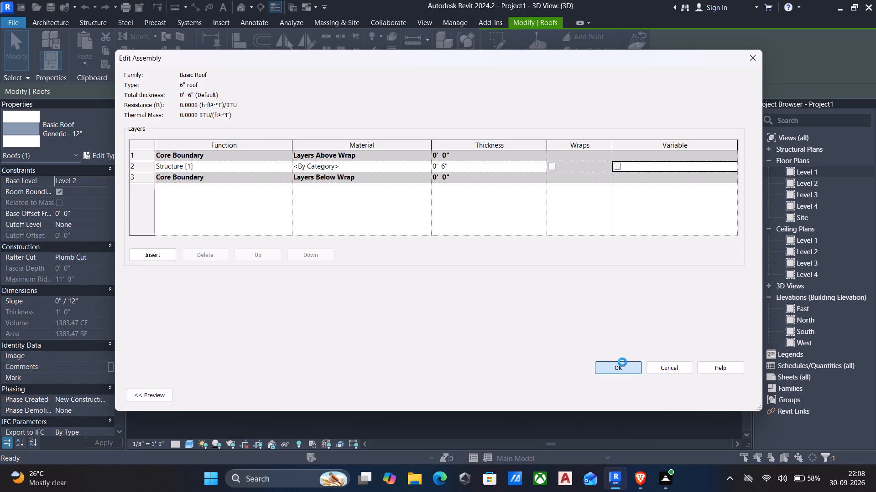
pyautogui.click(734, 394)
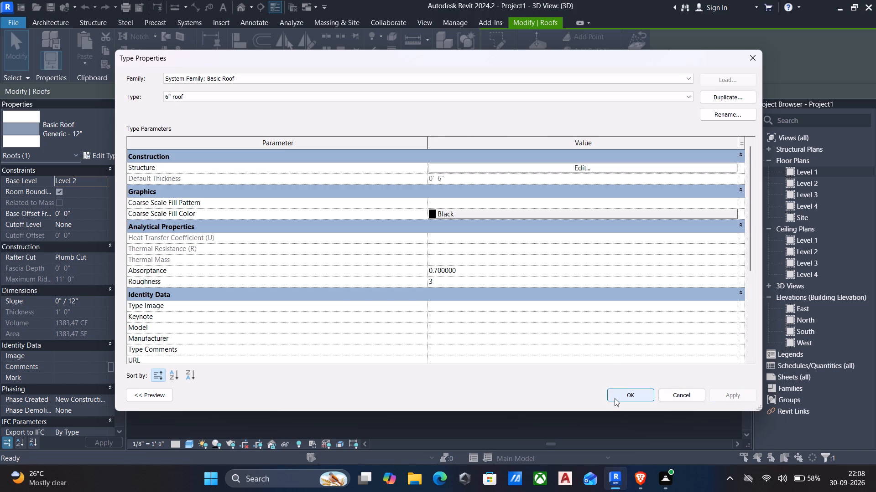
pyautogui.click(615, 395)
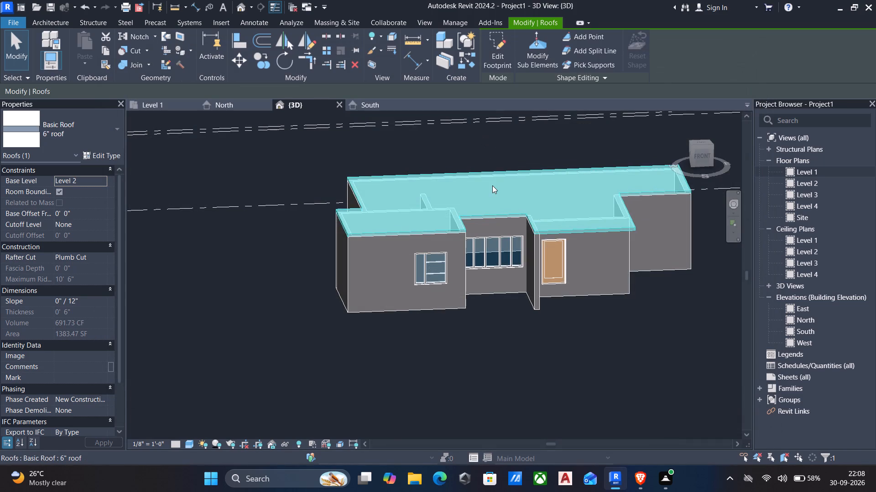
# Examine the thinner roof and the building's facades from several angles in 3D.
pyautogui.scroll(-4, 498, 210)
pyautogui.moveTo(538, 292); pyautogui.dragTo(502, 321, button='middle')
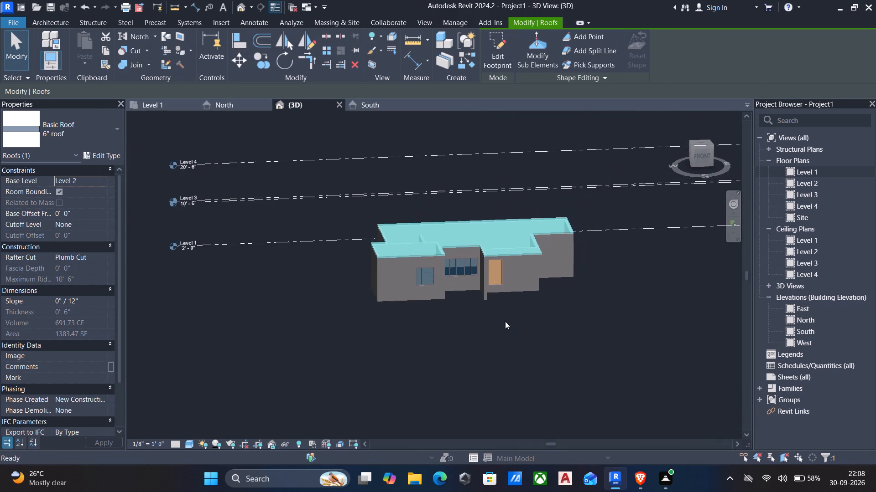
pyautogui.moveTo(584, 300); pyautogui.dragTo(557, 317, button='middle')
pyautogui.keyDown('shift'); pyautogui.moveTo(570, 317); pyautogui.dragTo(543, 324, button='middle'); pyautogui.keyUp('shift')
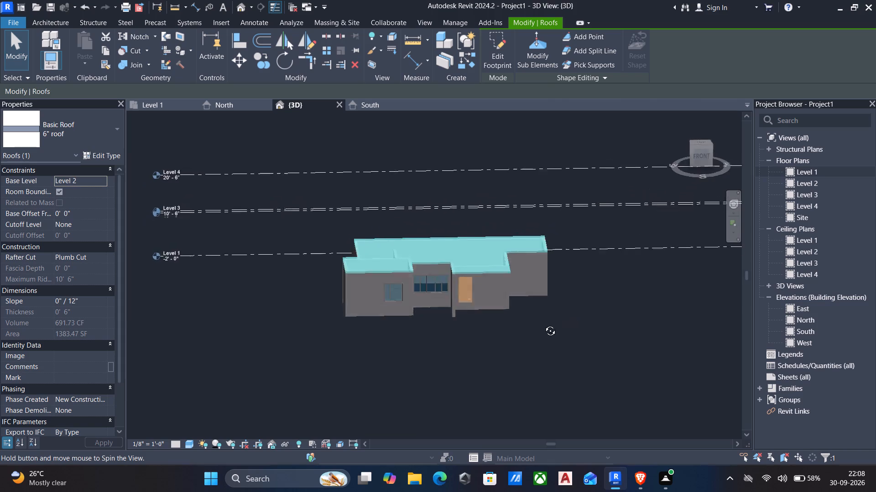
pyautogui.keyDown('shift'); pyautogui.moveTo(543, 324); pyautogui.dragTo(577, 343, button='middle'); pyautogui.keyUp('shift')
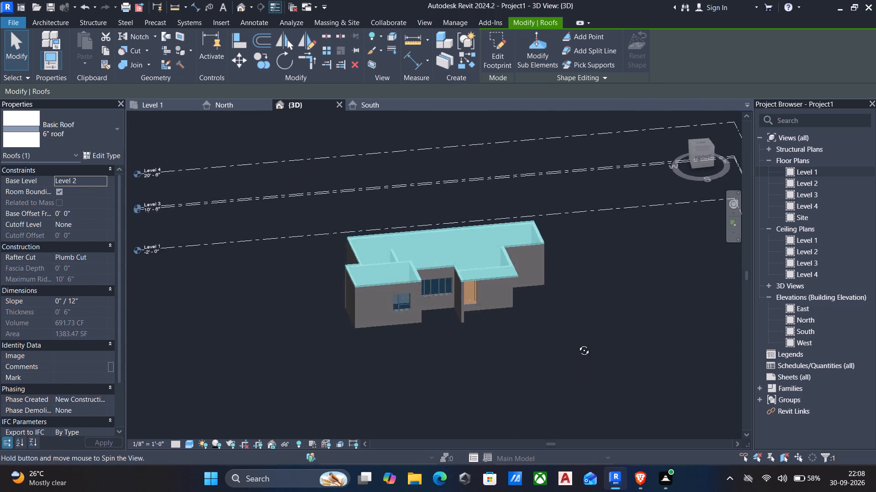
pyautogui.keyDown('shift'); pyautogui.moveTo(577, 343); pyautogui.dragTo(407, 271, button='middle'); pyautogui.keyUp('shift')
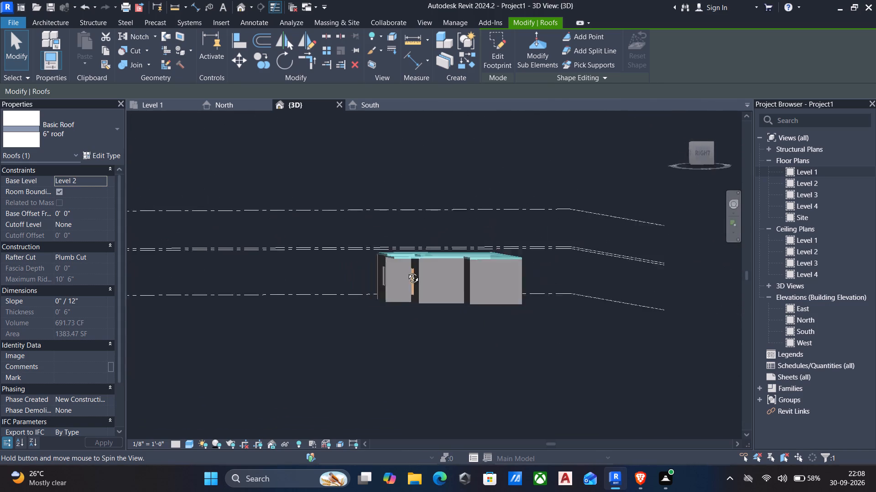
pyautogui.keyDown('shift'); pyautogui.moveTo(407, 271); pyautogui.dragTo(545, 333, button='middle'); pyautogui.keyUp('shift')
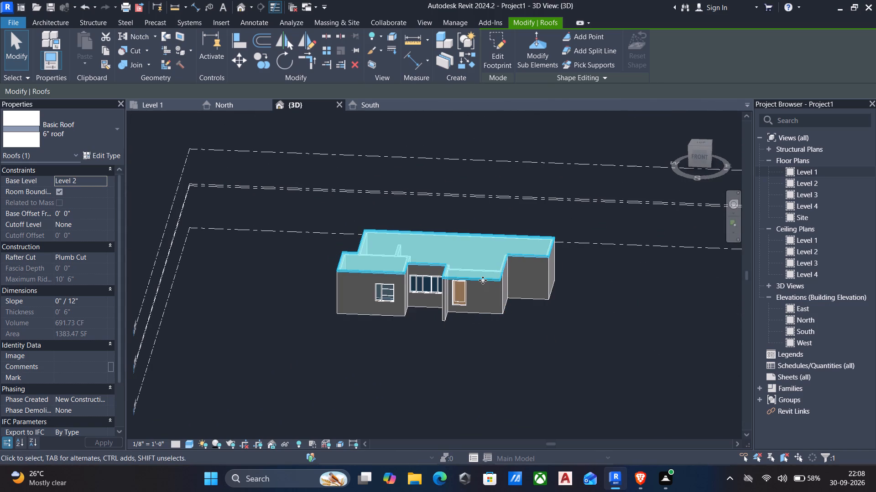
pyautogui.press('Escape')
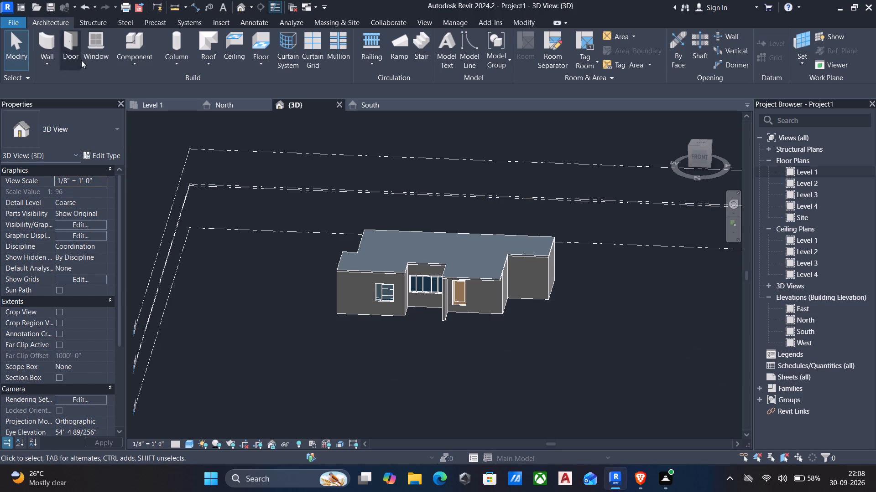
# Create a new in-place model in the Generic Models category, keeping the default name.
pyautogui.click(136, 68)
pyautogui.click(164, 107)
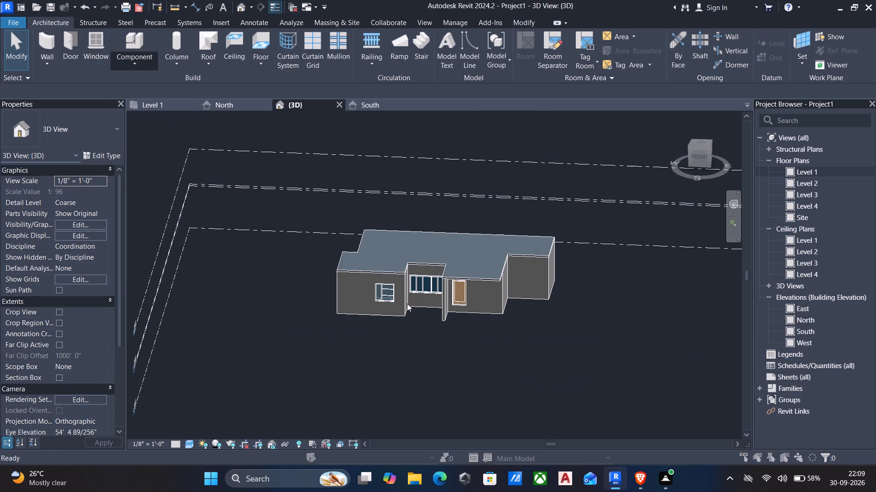
pyautogui.scroll(-6, 401, 227)
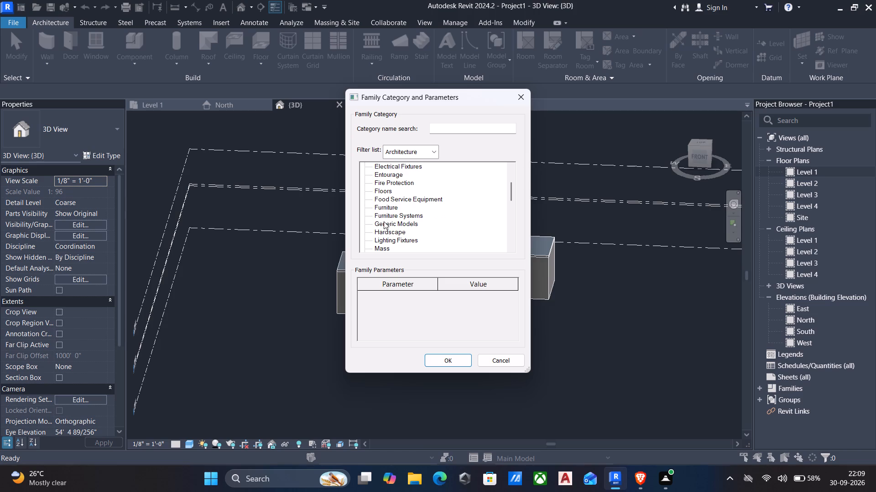
pyautogui.click(384, 221)
pyautogui.click(437, 355)
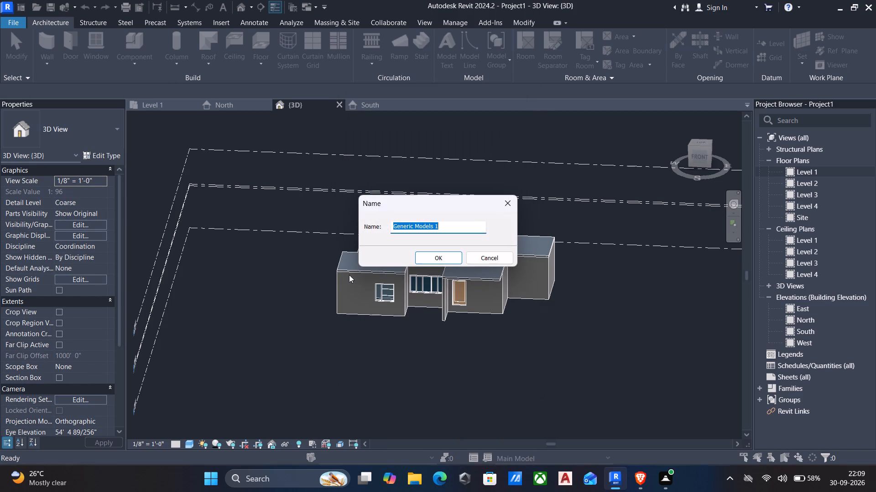
pyautogui.click(414, 259)
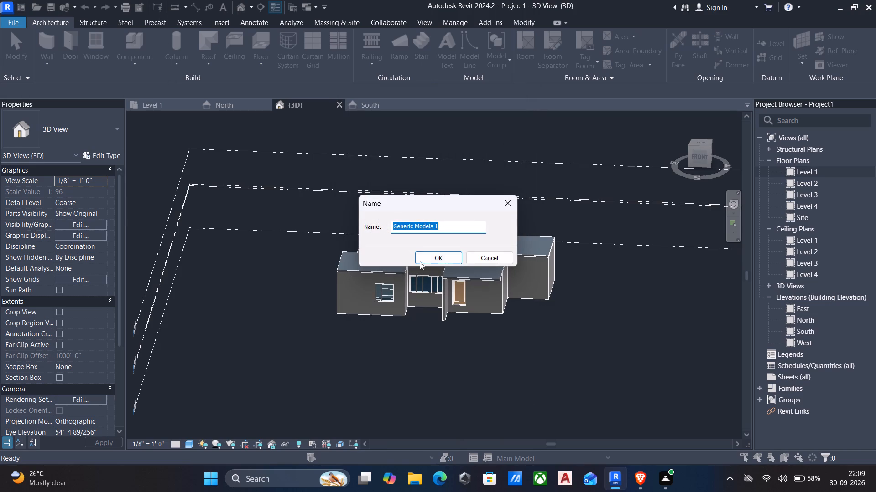
pyautogui.click(421, 260)
# Start an extrusion and set its work plane to the southwest room's south 9" wall face.
pyautogui.scroll(4, 360, 279)
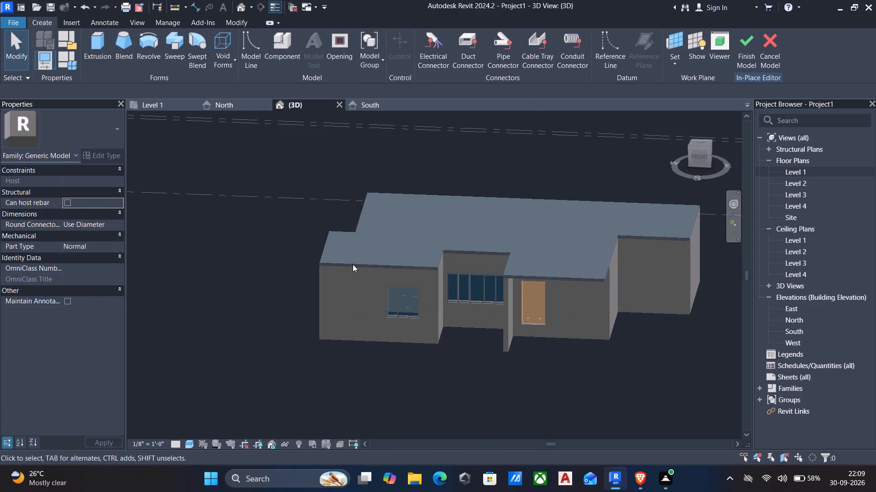
pyautogui.click(95, 49)
pyautogui.click(520, 61)
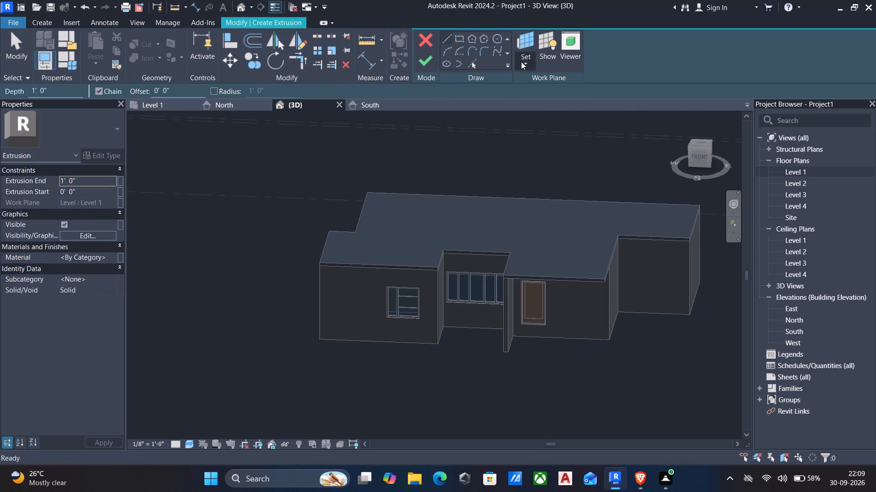
pyautogui.click(536, 105)
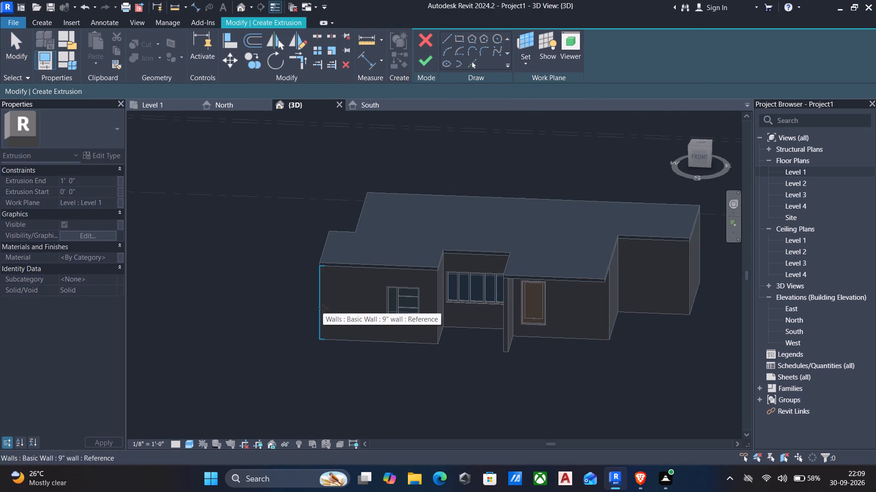
pyautogui.click(391, 342)
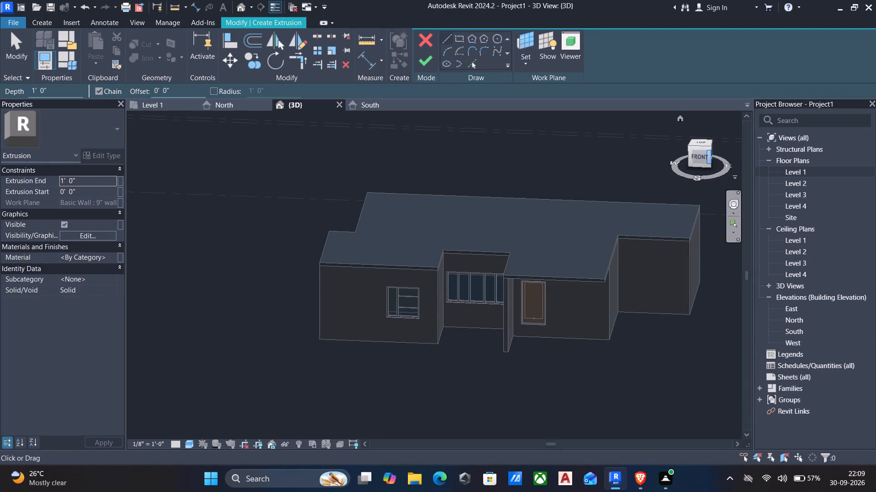
# From the front, sketch a narrow rectangle 9'-0" tall between the two curtain walls, from their head height to the wall base.
pyautogui.click(461, 38)
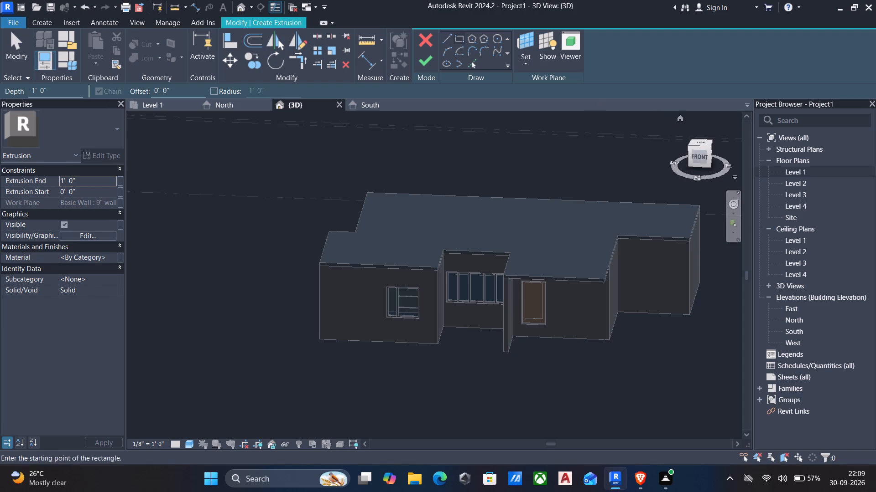
pyautogui.click(701, 157)
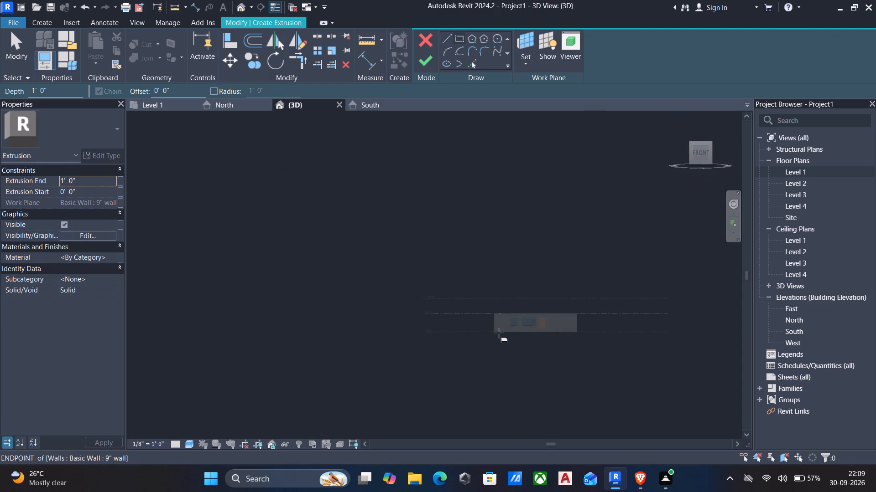
pyautogui.scroll(5, 499, 333)
pyautogui.scroll(5, 287, 279)
pyautogui.scroll(5, 469, 282)
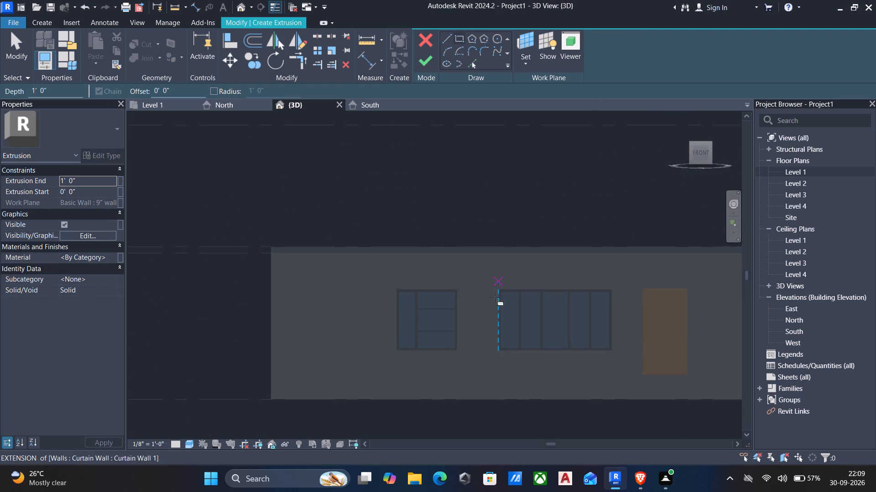
pyautogui.scroll(5, 487, 312)
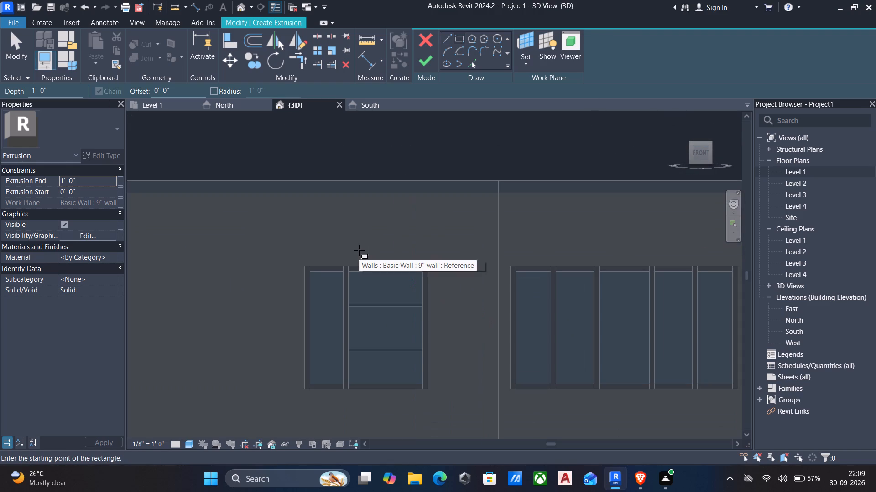
pyautogui.click(488, 270)
pyautogui.scroll(1, 497, 344)
pyautogui.moveTo(497, 345); pyautogui.dragTo(495, 278, button='middle')
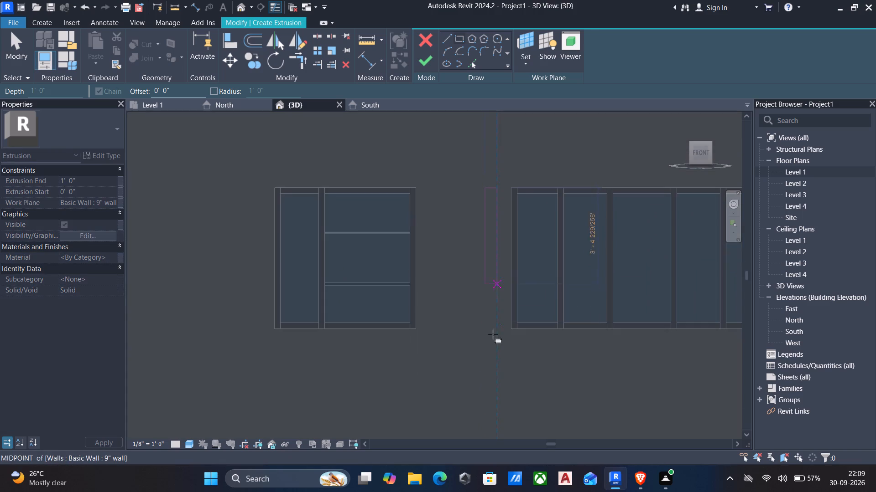
pyautogui.moveTo(512, 398); pyautogui.dragTo(513, 309, button='middle')
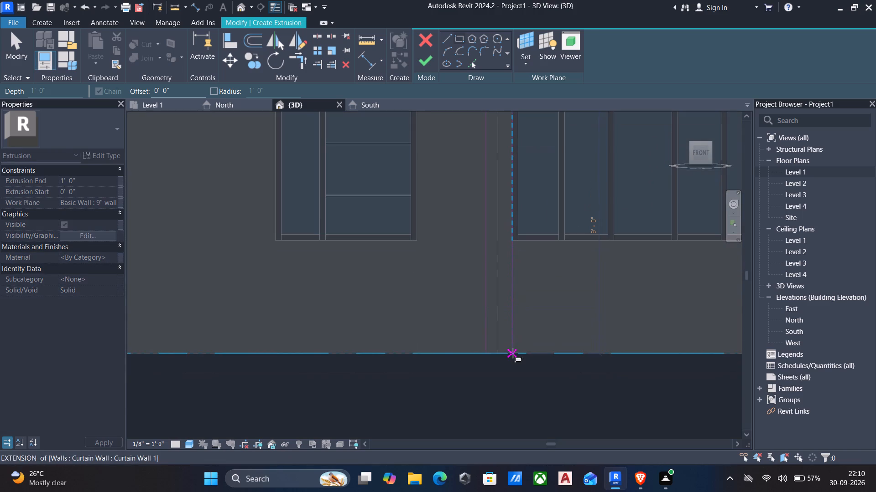
pyautogui.click(513, 354)
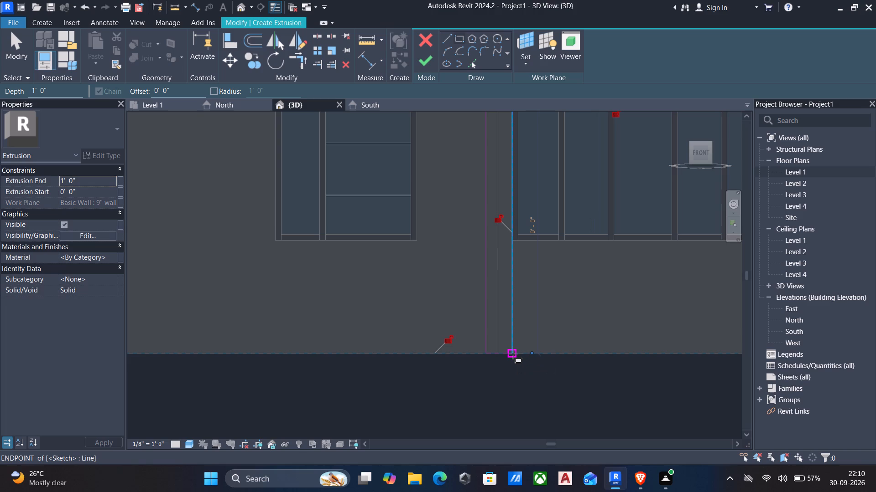
pyautogui.press('Escape')
pyautogui.press('Escape')
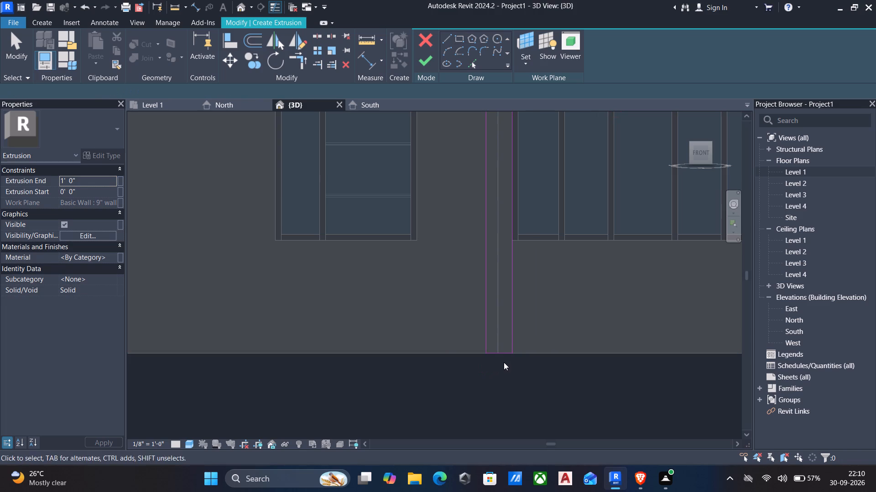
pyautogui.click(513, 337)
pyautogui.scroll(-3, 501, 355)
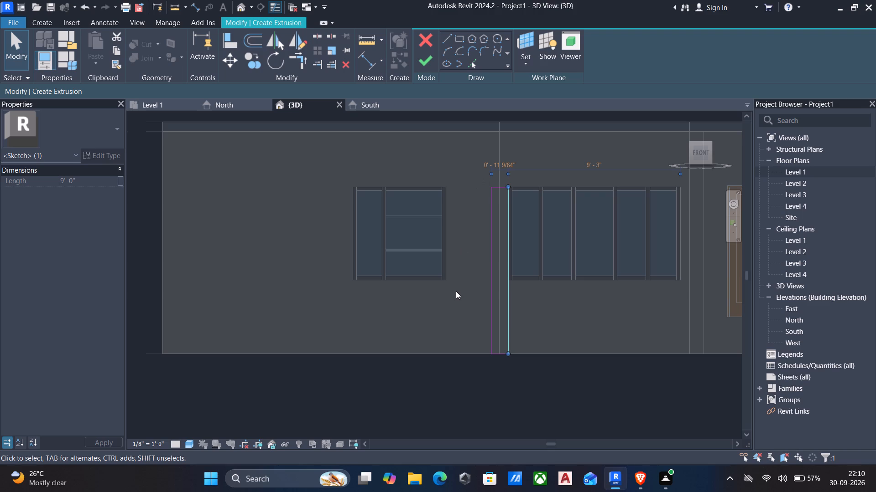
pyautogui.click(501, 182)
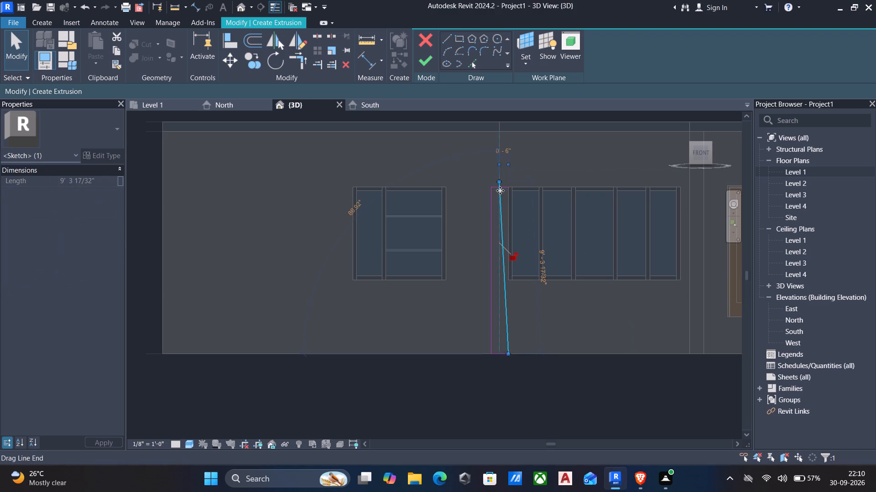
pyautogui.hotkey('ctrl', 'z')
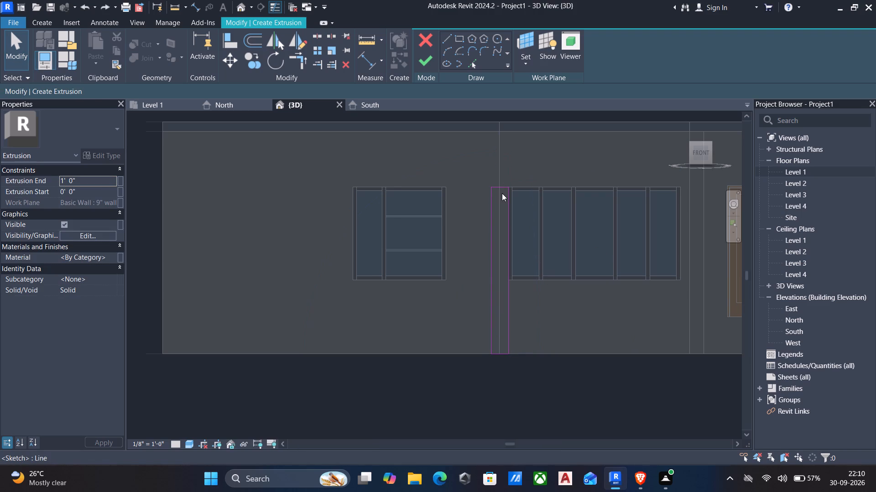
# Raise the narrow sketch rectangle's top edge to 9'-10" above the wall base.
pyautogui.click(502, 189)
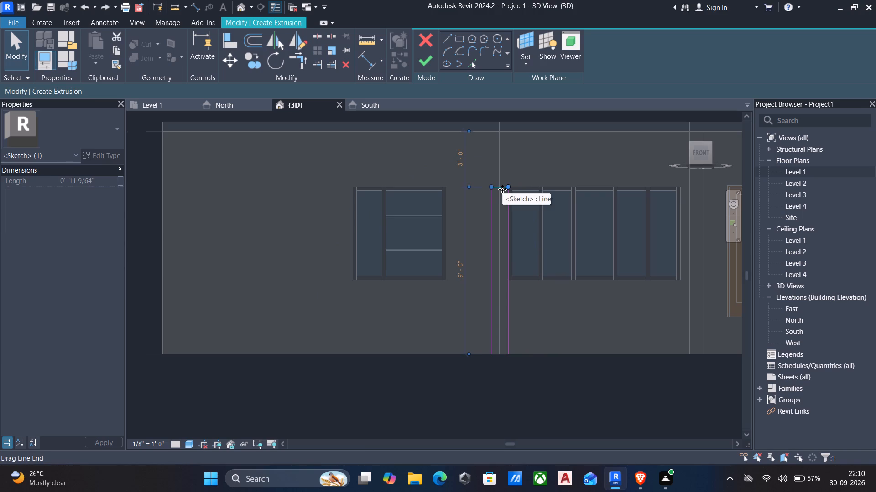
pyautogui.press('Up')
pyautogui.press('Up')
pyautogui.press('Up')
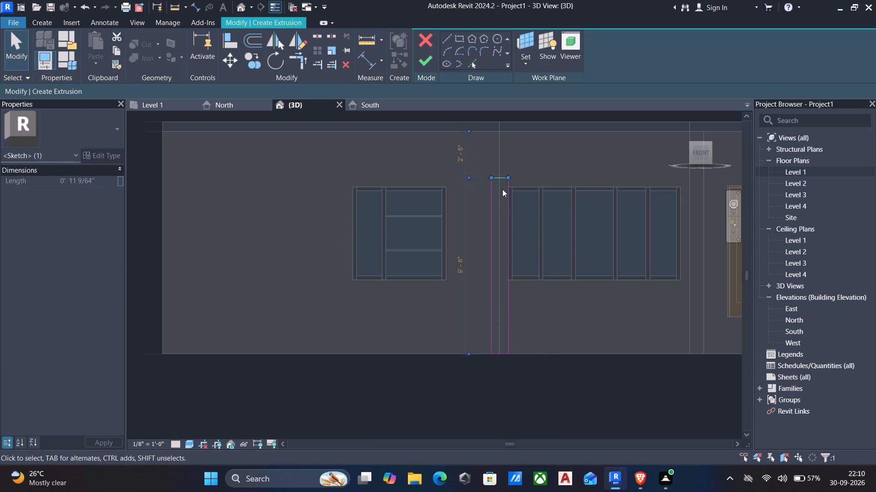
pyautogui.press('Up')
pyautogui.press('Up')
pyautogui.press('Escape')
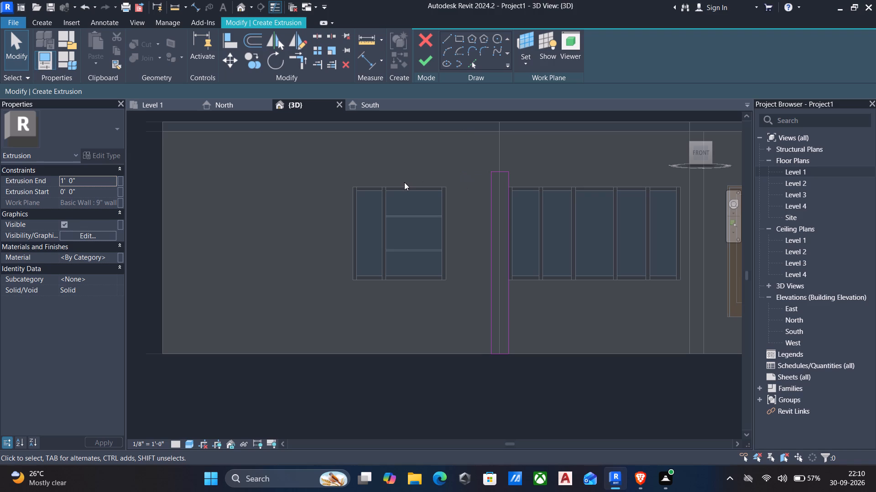
# Sketch a horizontal line along the west curtain wall's head, from its outer corner to the rectangle's near vertical edge.
pyautogui.click(444, 40)
pyautogui.scroll(3, 376, 188)
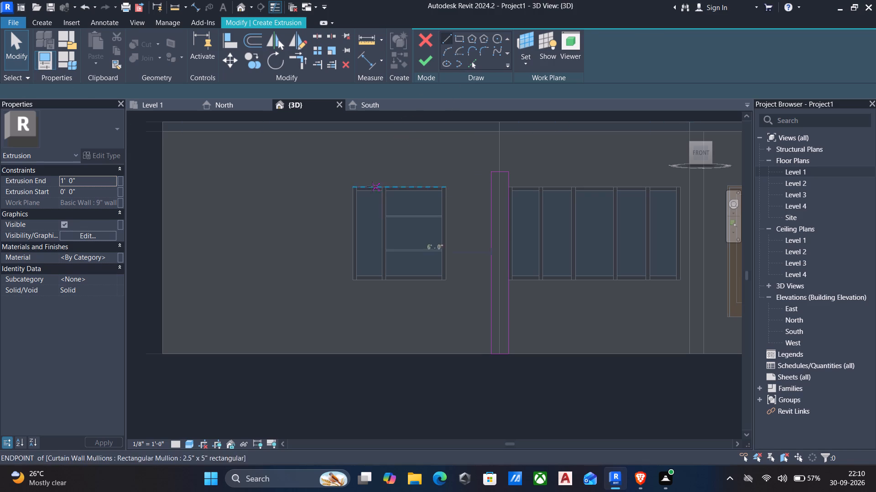
pyautogui.scroll(5, 349, 192)
pyautogui.click(334, 179)
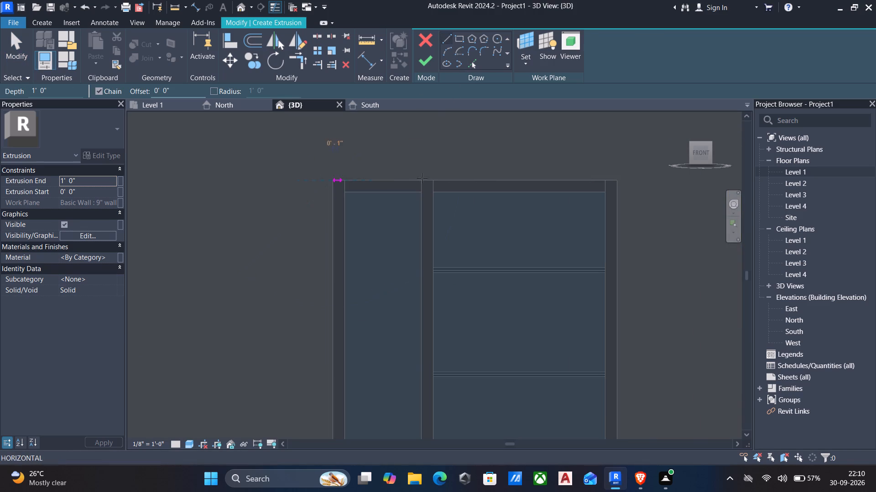
pyautogui.moveTo(486, 178); pyautogui.dragTo(445, 174, button='middle')
pyautogui.scroll(-3, 445, 174)
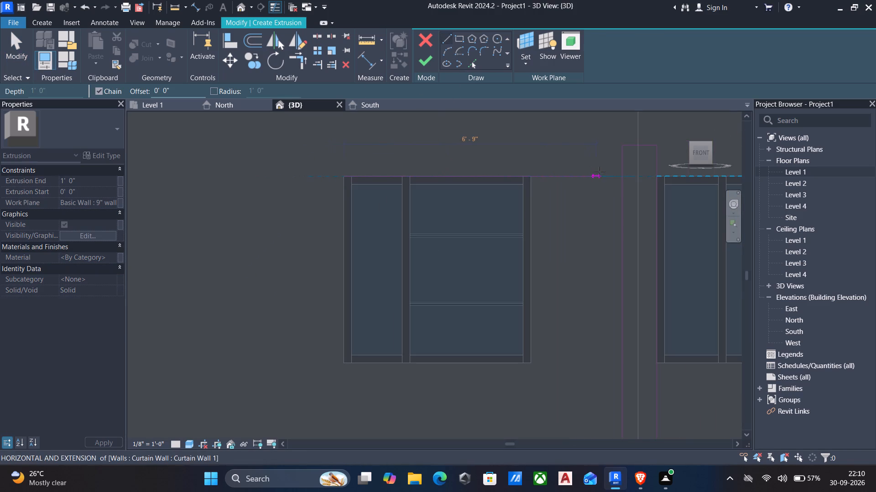
pyautogui.click(620, 175)
pyautogui.press('Escape')
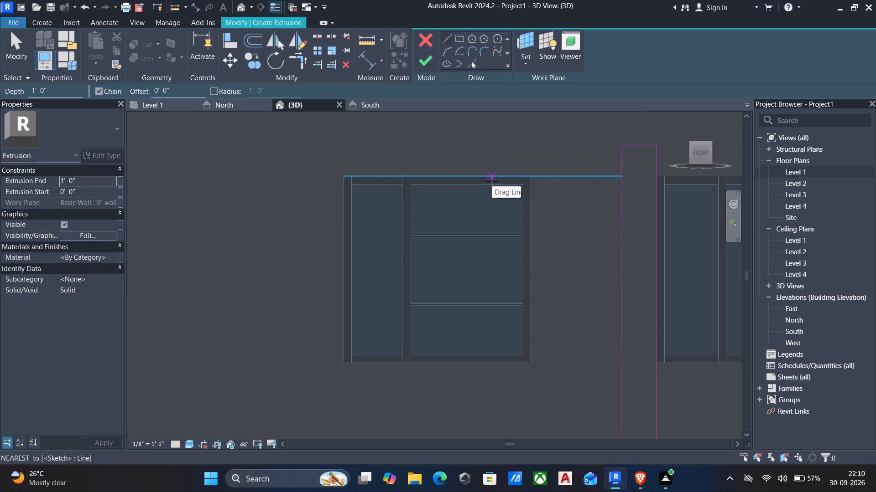
pyautogui.press('Escape')
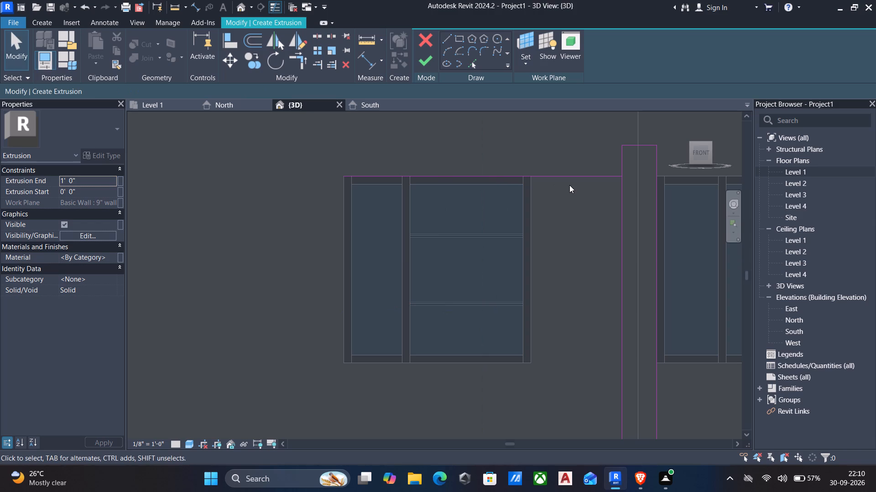
# Trim the rectangle's west vertical edge and the new head-height line to a corner.
pyautogui.write('tr')
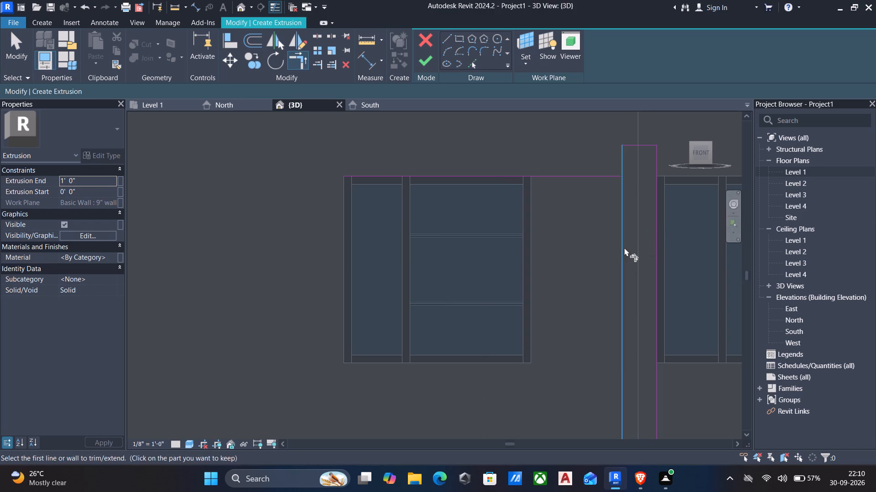
pyautogui.click(623, 247)
pyautogui.click(559, 173)
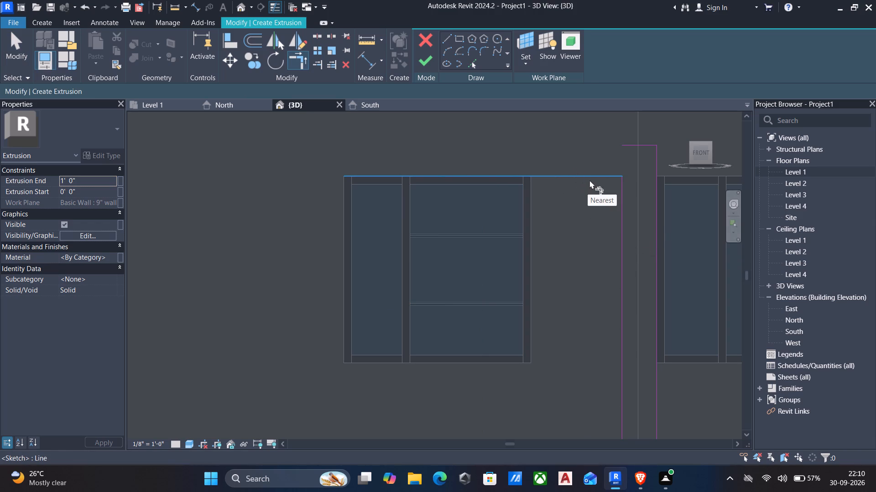
pyautogui.press('Escape')
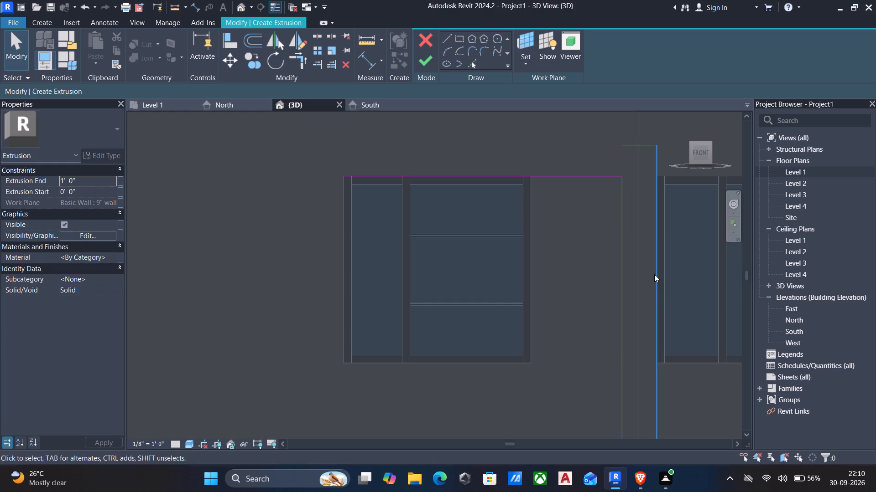
# Nudge the profile's west vertical line one increment east, toward the opposite vertical edge.
pyautogui.click(625, 292)
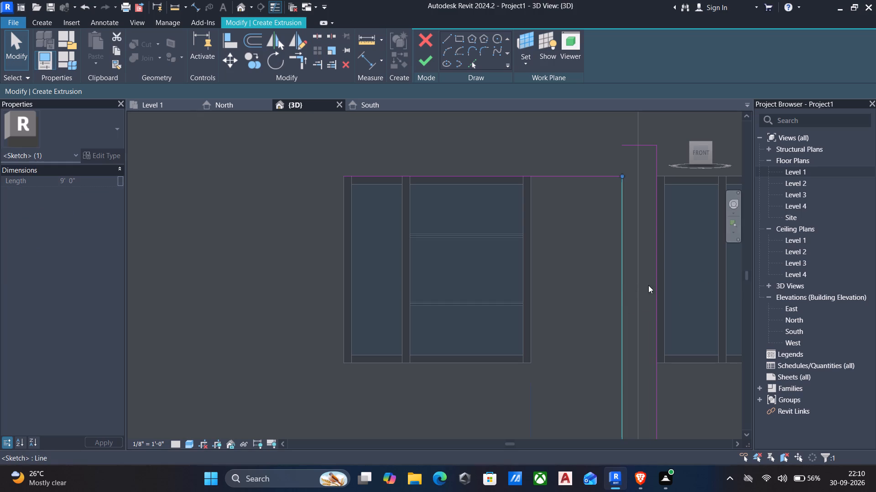
pyautogui.press('Right')
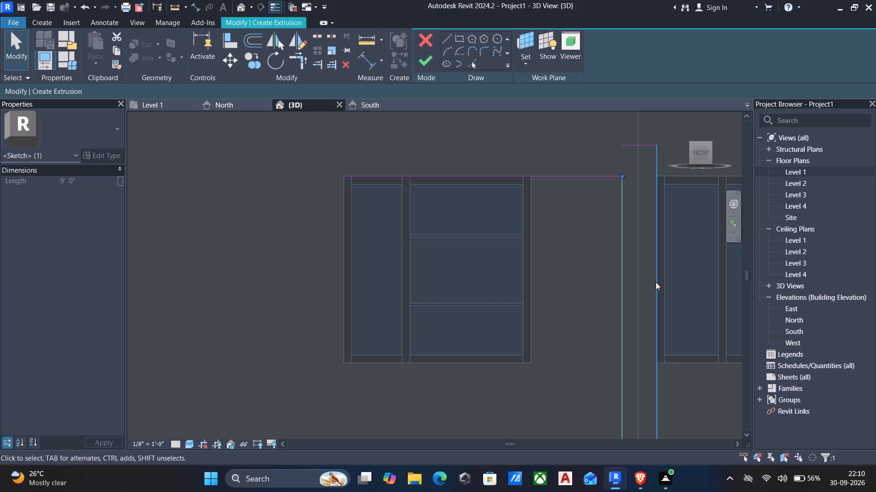
pyautogui.scroll(-2, 656, 282)
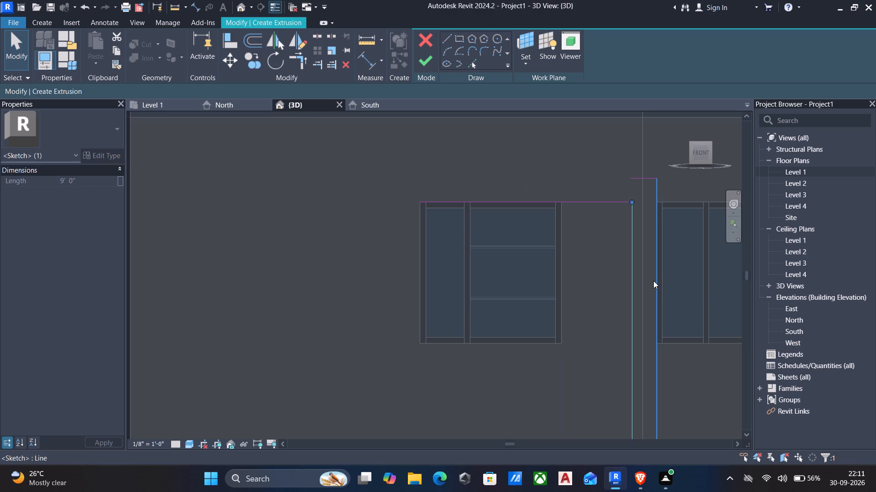
pyautogui.press('Escape')
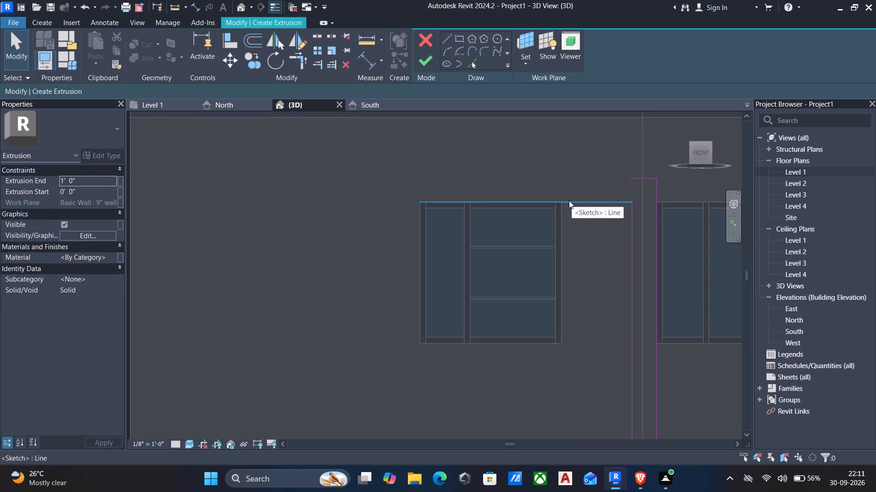
pyautogui.click(569, 201)
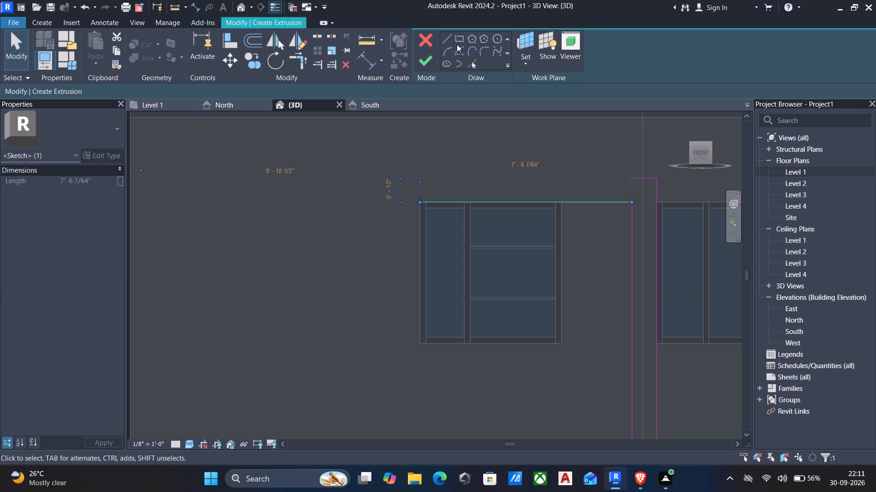
# Sketch a second horizontal line offset 1'-0" above the head-height line, running 19'-6" west past the wall's end.
pyautogui.click(444, 37)
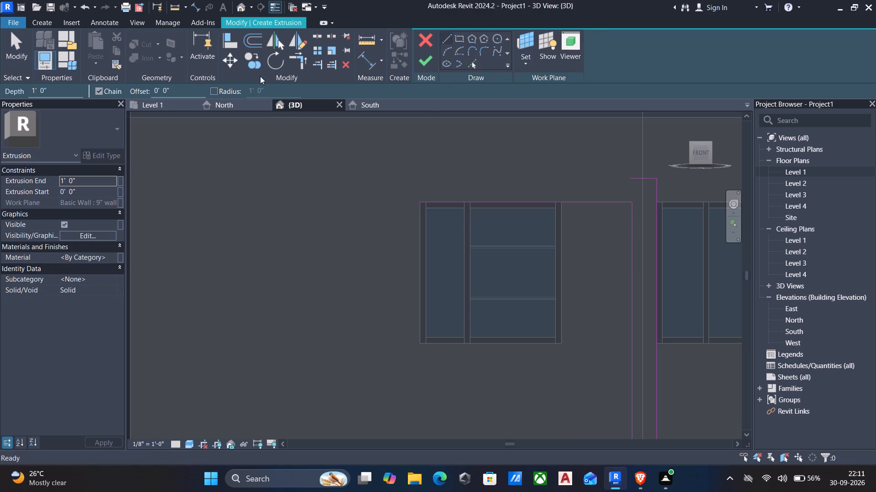
pyautogui.moveTo(183, 86); pyautogui.dragTo(111, 98)
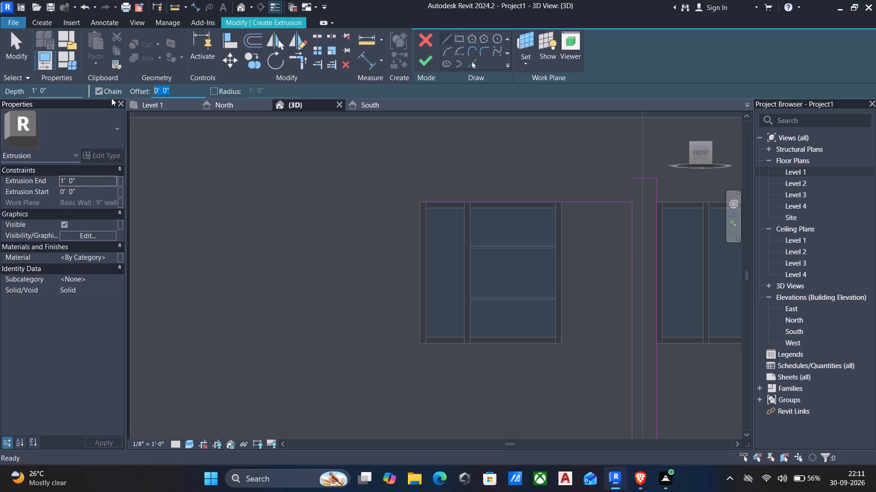
pyautogui.write("1'")
pyautogui.press('Return')
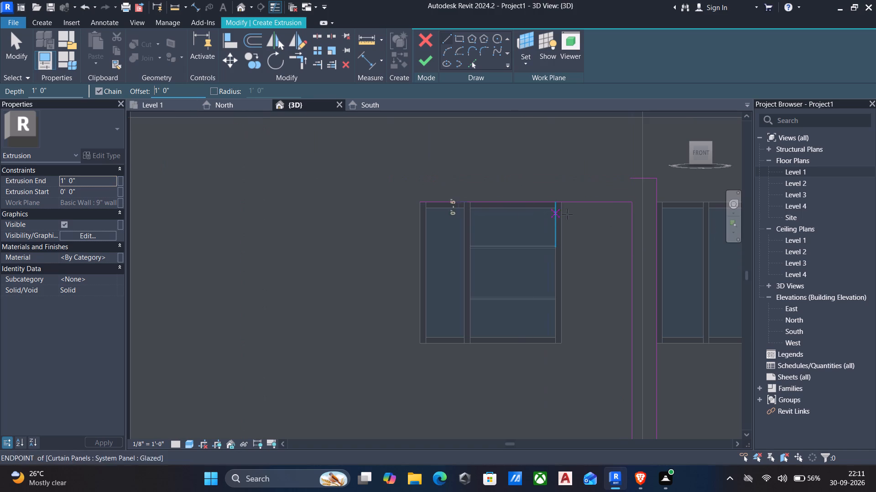
pyautogui.click(629, 204)
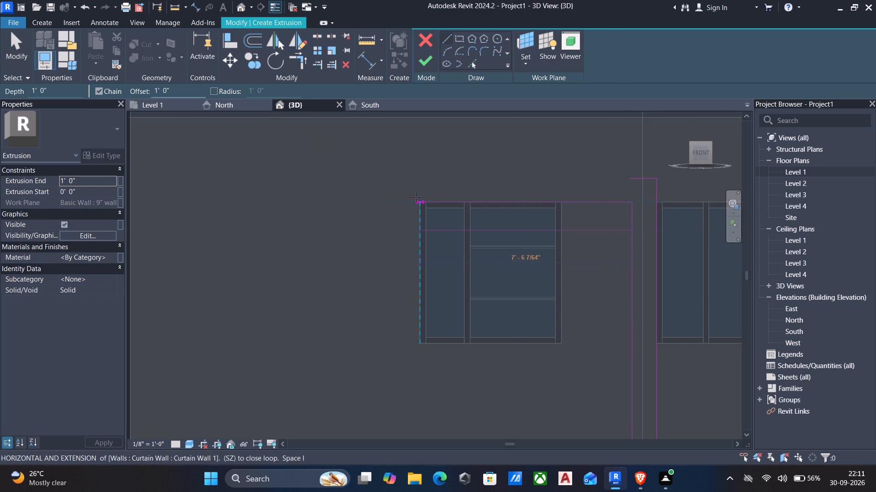
pyautogui.press('space')
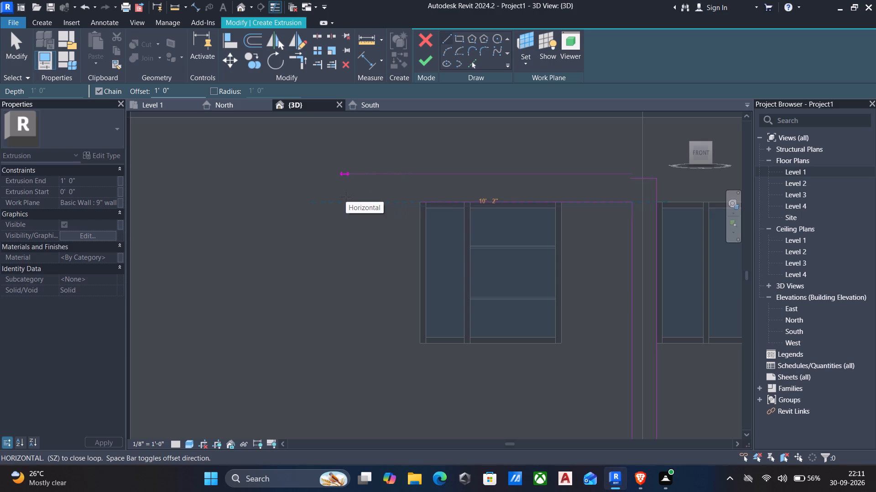
pyautogui.scroll(-3, 346, 197)
pyautogui.moveTo(346, 199); pyautogui.dragTo(474, 208, button='middle')
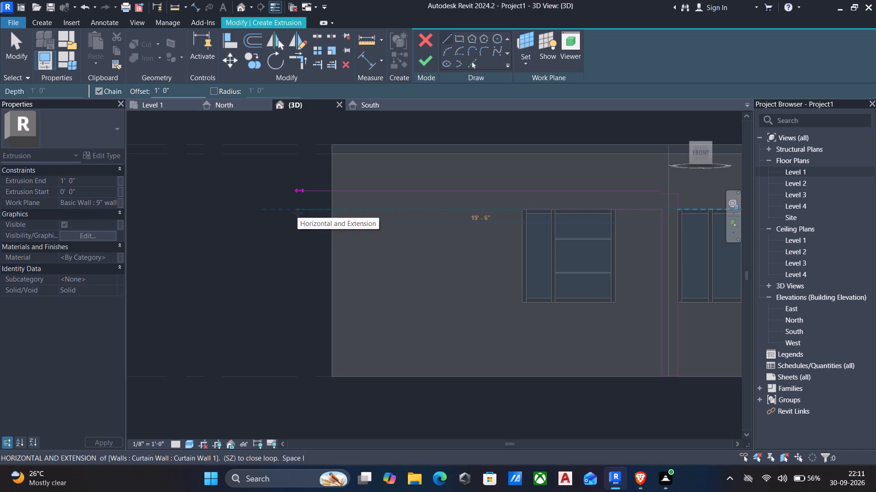
pyautogui.click(297, 213)
pyautogui.press('Escape')
pyautogui.press('Escape')
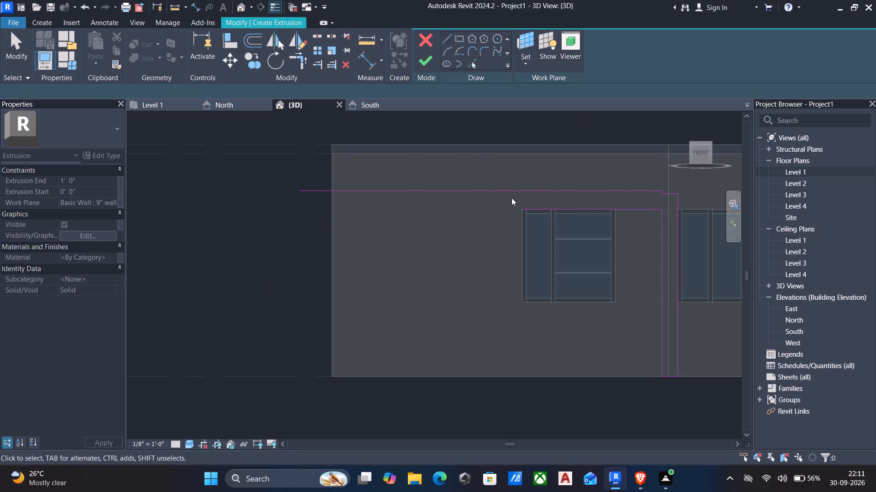
# Trim/extend the upper horizontal line and the profile's east vertical edge to a corner.
pyautogui.write('tr')
pyautogui.click(519, 192)
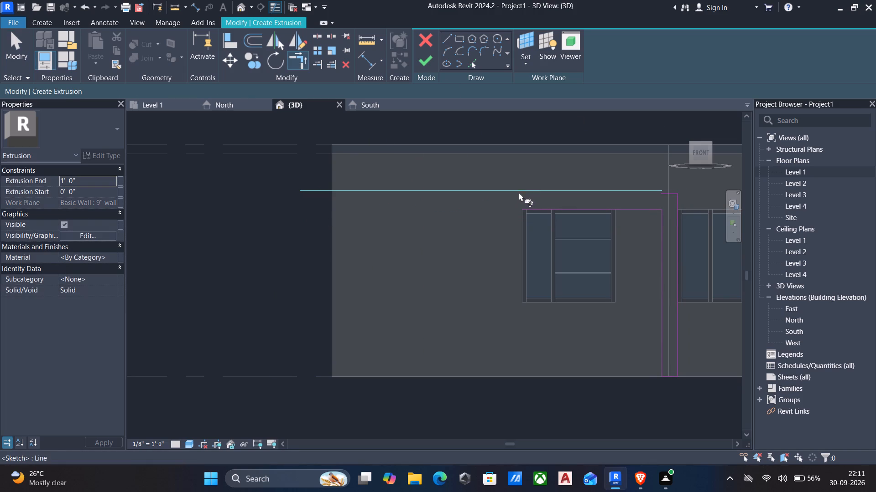
pyautogui.click(677, 209)
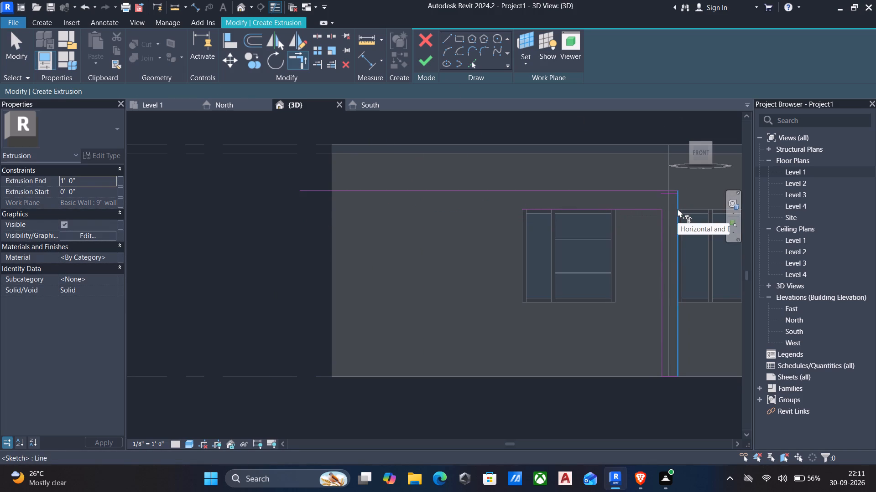
pyautogui.press('Escape')
# Delete the leftover short top edge of the original rectangle just below the new corner.
pyautogui.scroll(3, 666, 185)
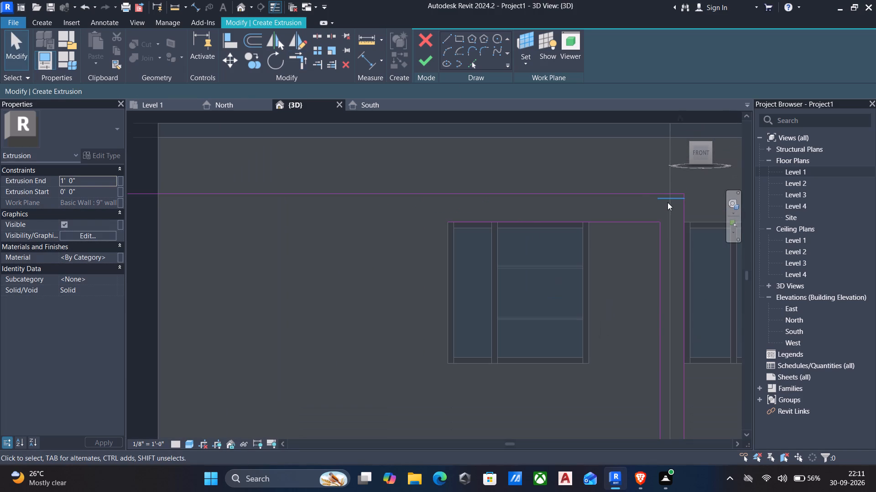
pyautogui.click(668, 202)
pyautogui.press('Delete')
# Extend the lower horizontal line west past the wall's end to 19'-6", in line with the upper line's end.
pyautogui.scroll(-4, 661, 228)
pyautogui.moveTo(648, 276); pyautogui.dragTo(641, 266, button='middle')
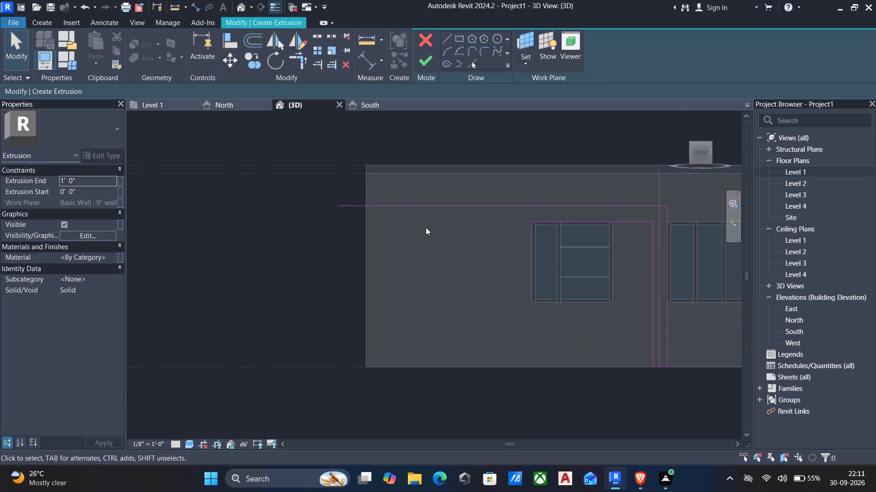
pyautogui.click(536, 220)
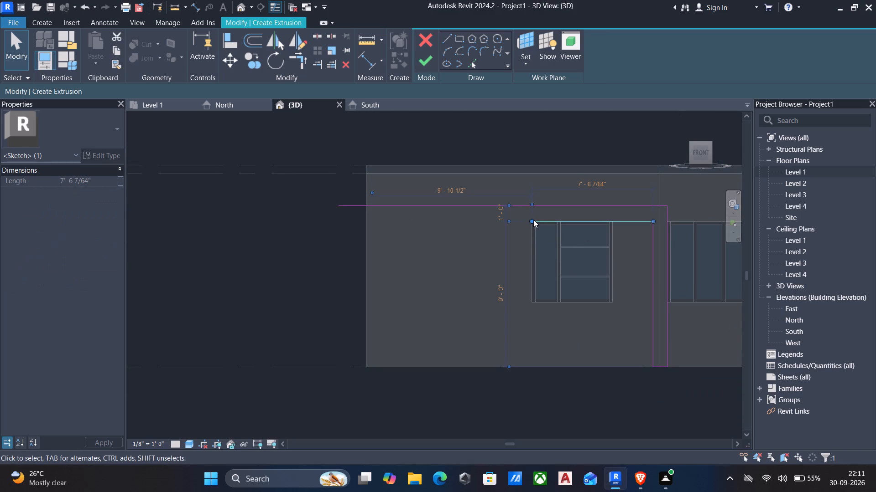
pyautogui.moveTo(532, 220); pyautogui.dragTo(351, 225)
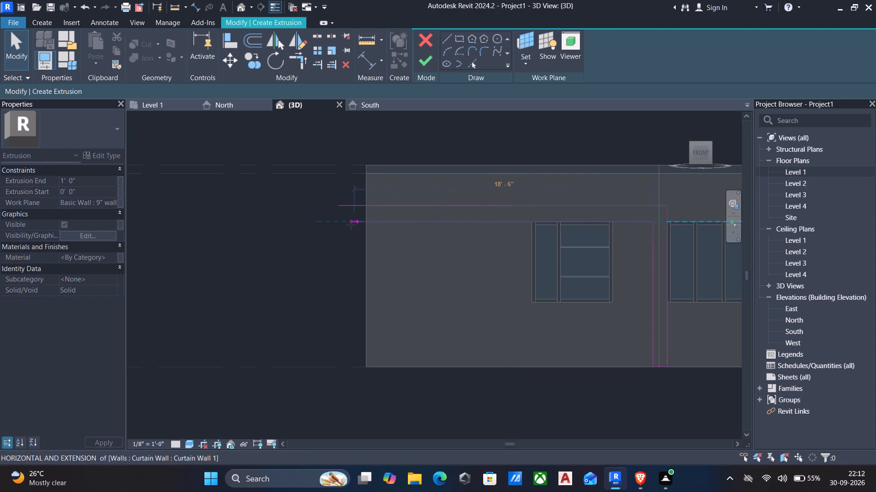
pyautogui.moveTo(351, 225); pyautogui.dragTo(339, 225)
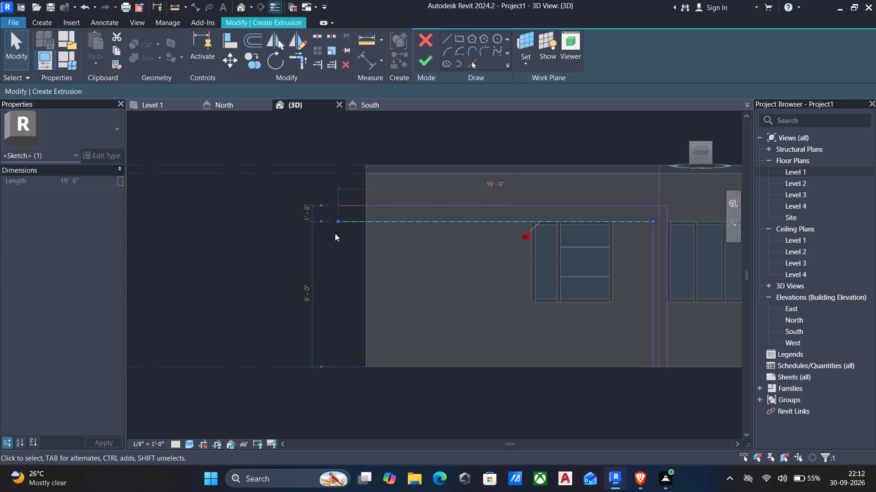
pyautogui.press('Escape')
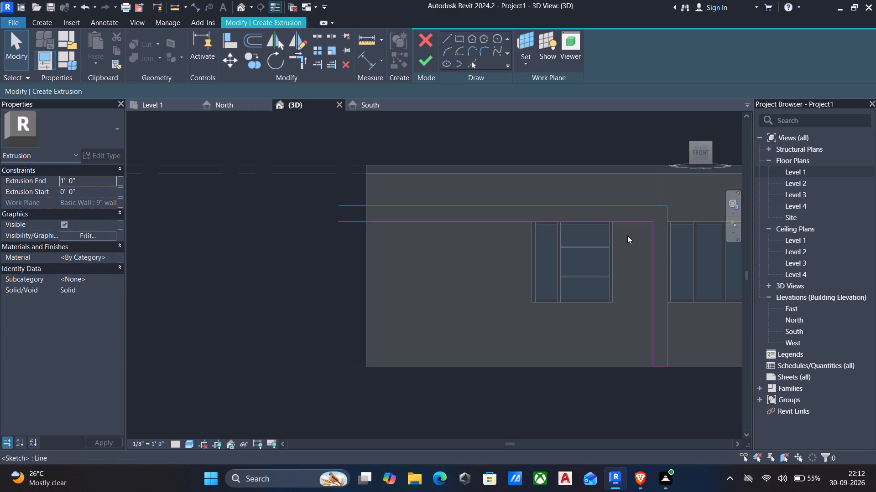
# Sketch a 9'-0" vertical line from the west end of the lower horizontal line down to the wall base.
pyautogui.scroll(3, 650, 237)
pyautogui.scroll(-2, 446, 241)
pyautogui.moveTo(444, 243); pyautogui.dragTo(480, 243, button='middle')
pyautogui.scroll(1, 443, 114)
pyautogui.click(445, 38)
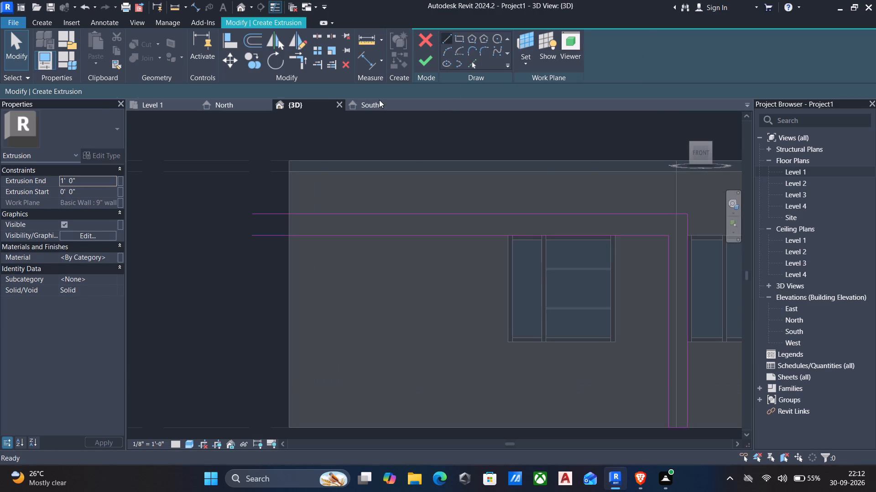
pyautogui.click(251, 238)
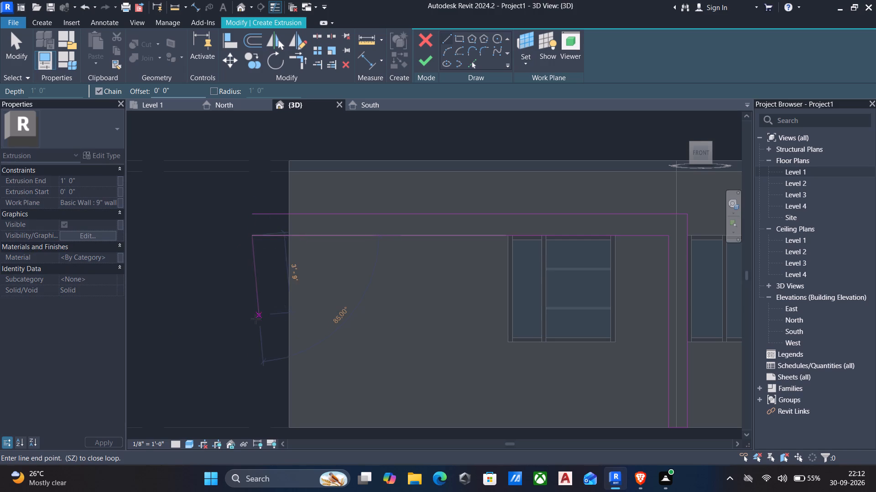
pyautogui.moveTo(255, 323); pyautogui.dragTo(254, 205, button='middle')
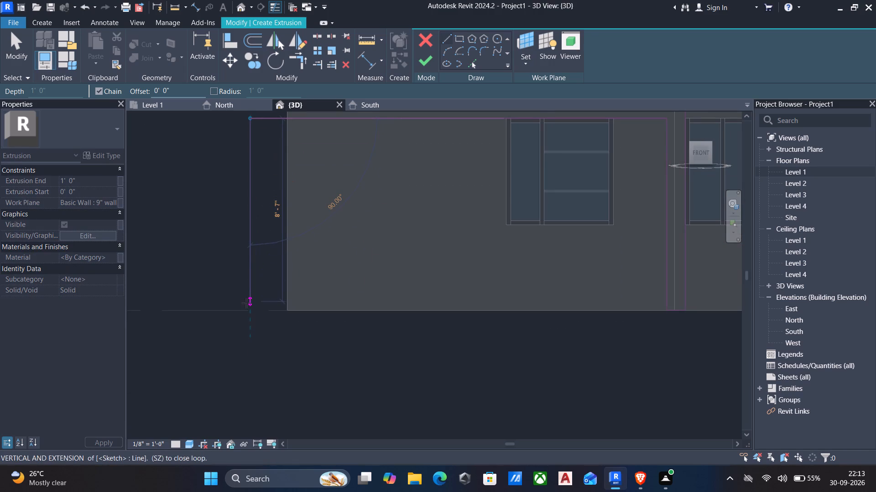
pyautogui.click(249, 312)
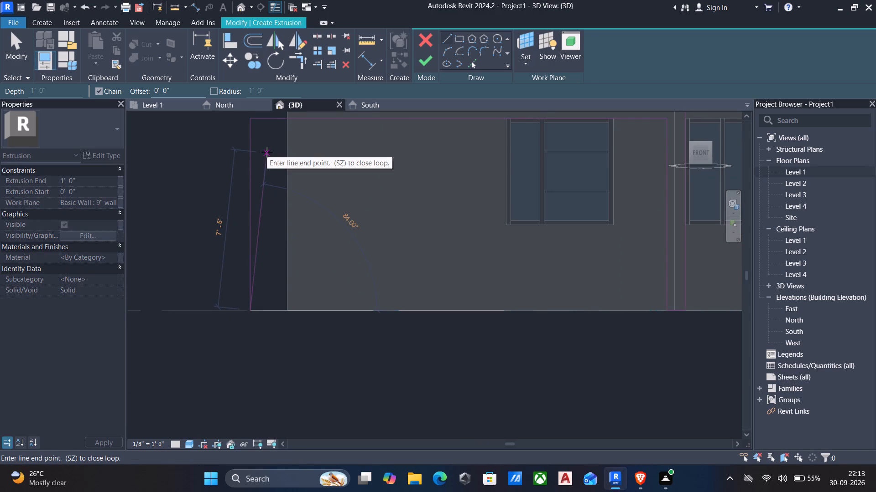
pyautogui.press('Escape')
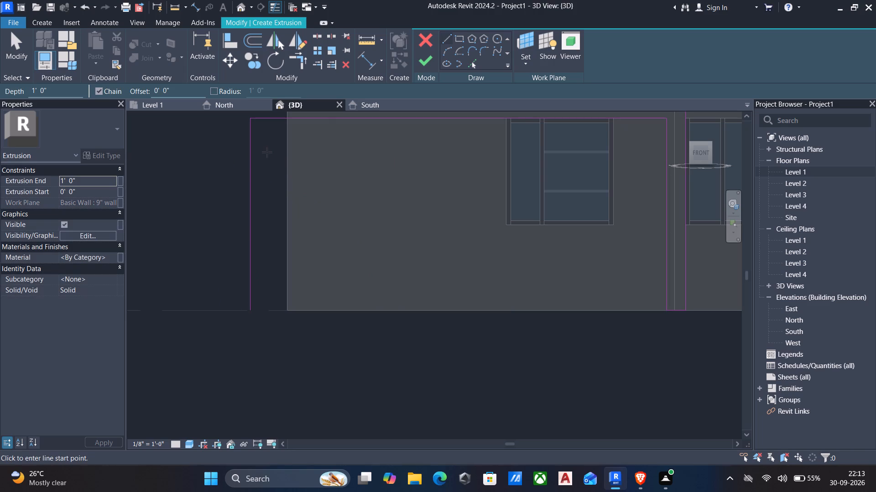
pyautogui.scroll(-2, 250, 185)
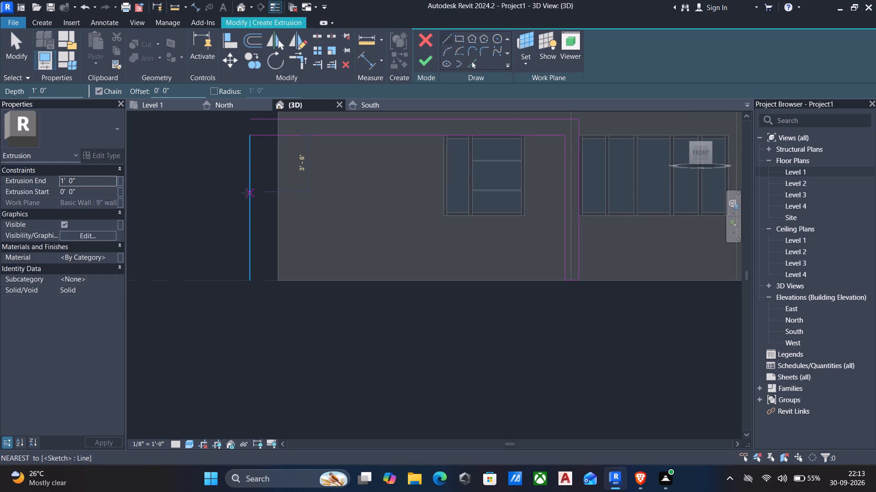
pyautogui.moveTo(251, 188); pyautogui.dragTo(264, 217, button='middle')
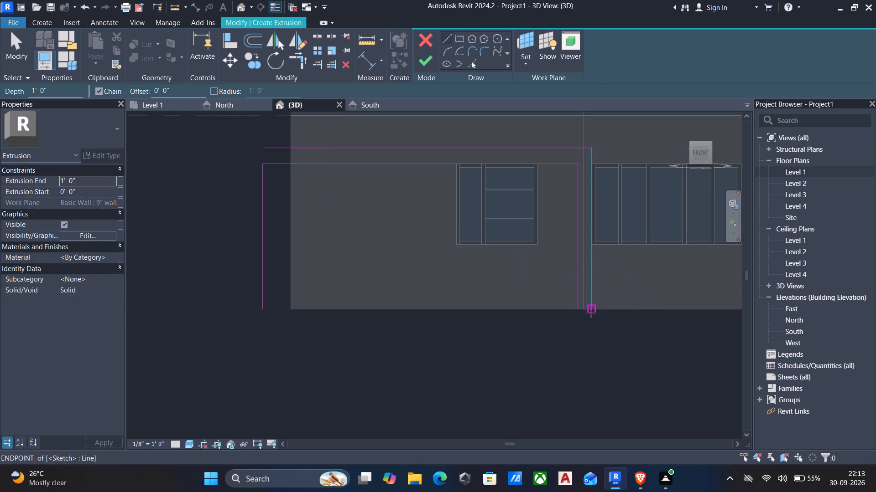
pyautogui.press('Escape')
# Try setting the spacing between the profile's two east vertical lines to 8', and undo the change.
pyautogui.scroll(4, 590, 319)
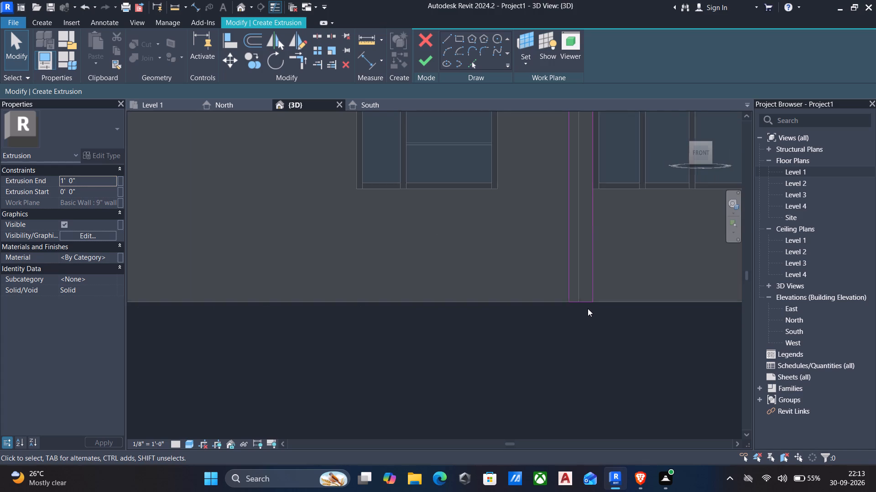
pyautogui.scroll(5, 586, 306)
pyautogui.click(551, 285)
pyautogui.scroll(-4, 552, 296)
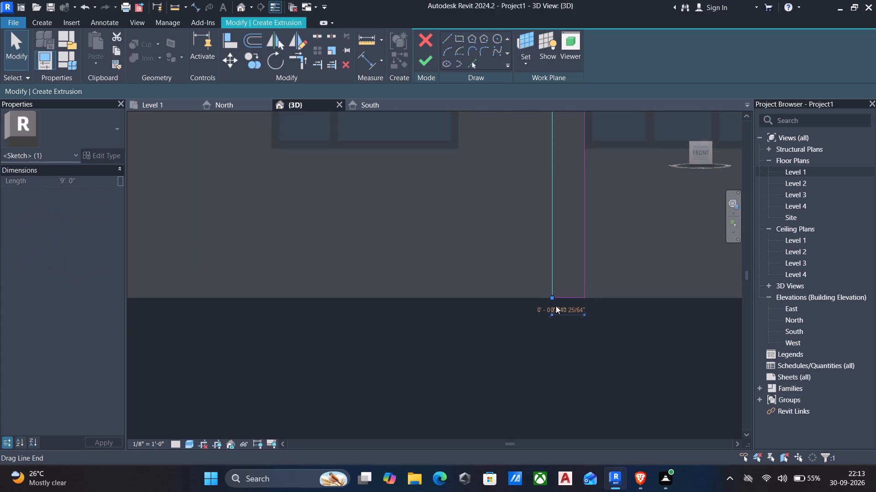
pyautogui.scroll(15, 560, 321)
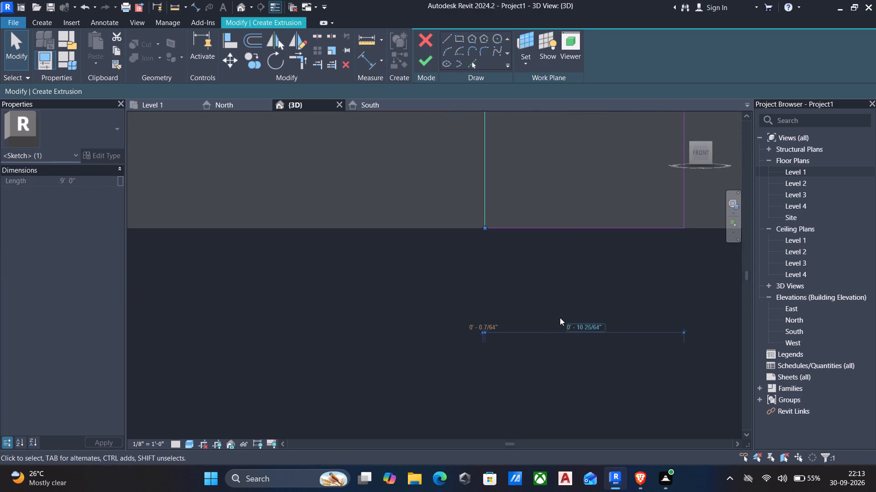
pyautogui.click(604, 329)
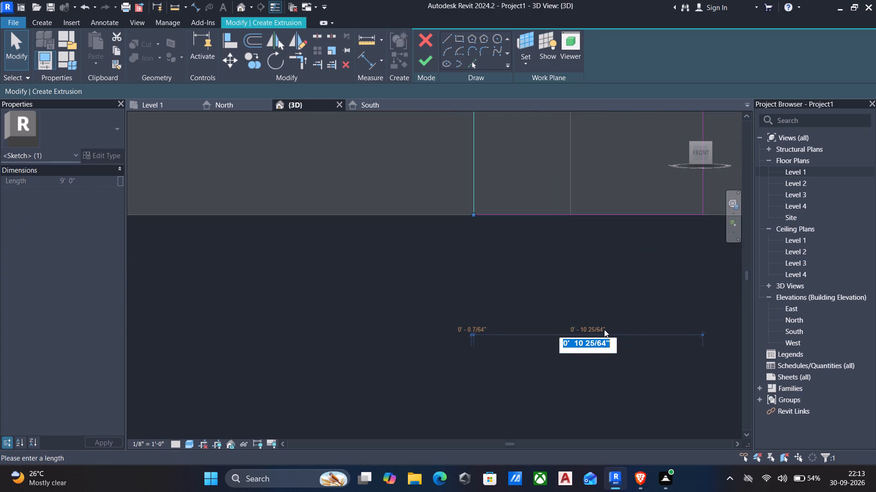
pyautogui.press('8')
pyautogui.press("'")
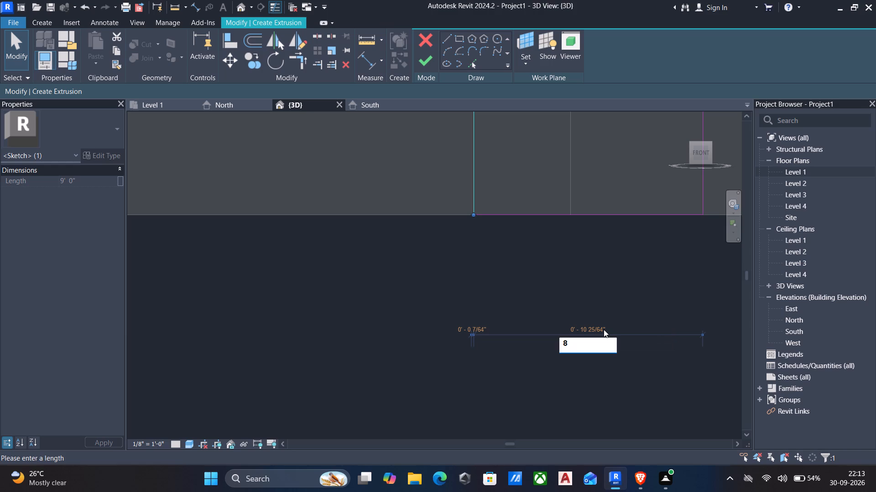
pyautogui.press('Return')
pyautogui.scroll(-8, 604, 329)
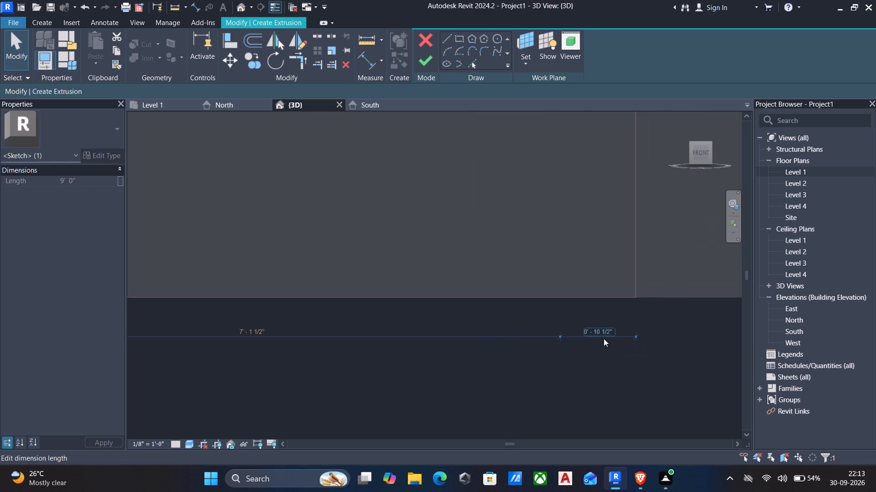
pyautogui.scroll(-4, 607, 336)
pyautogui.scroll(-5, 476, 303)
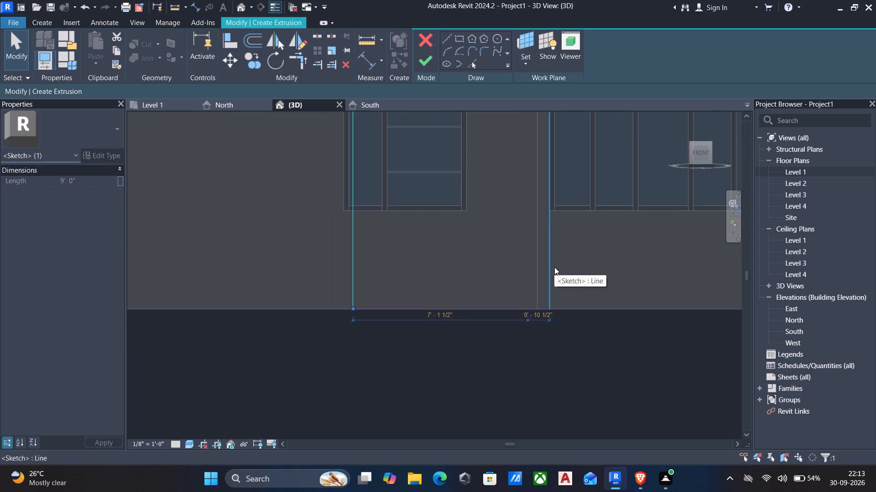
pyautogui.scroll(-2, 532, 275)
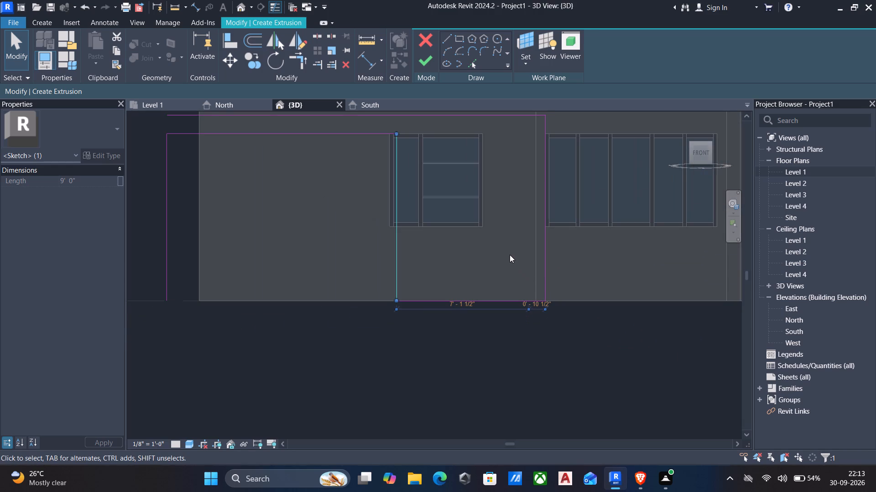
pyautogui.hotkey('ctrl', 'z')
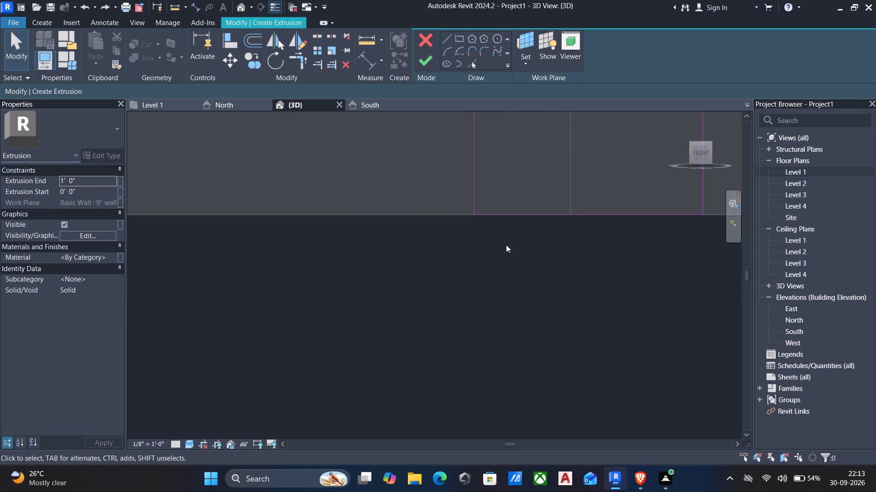
# Examine the spacing between the two vertical lines of the profile's east leg at the wall base.
pyautogui.click(619, 216)
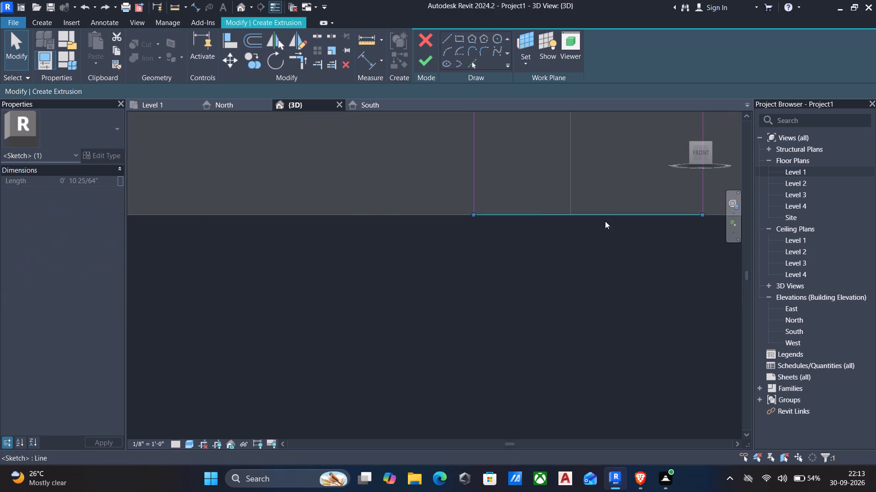
pyautogui.click(474, 186)
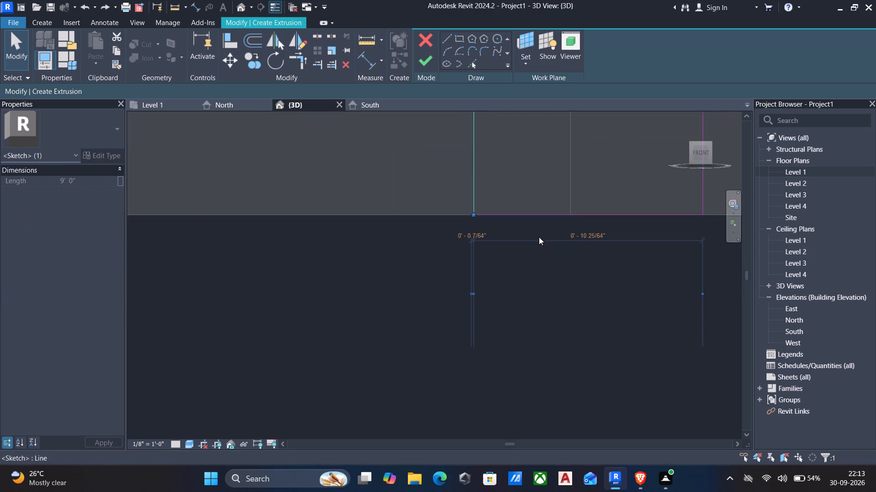
pyautogui.scroll(5, 597, 236)
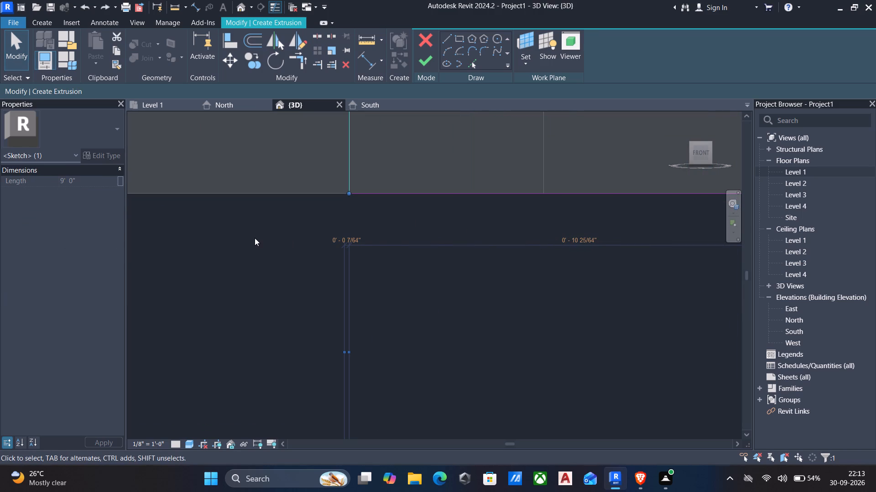
pyautogui.scroll(-20, 534, 232)
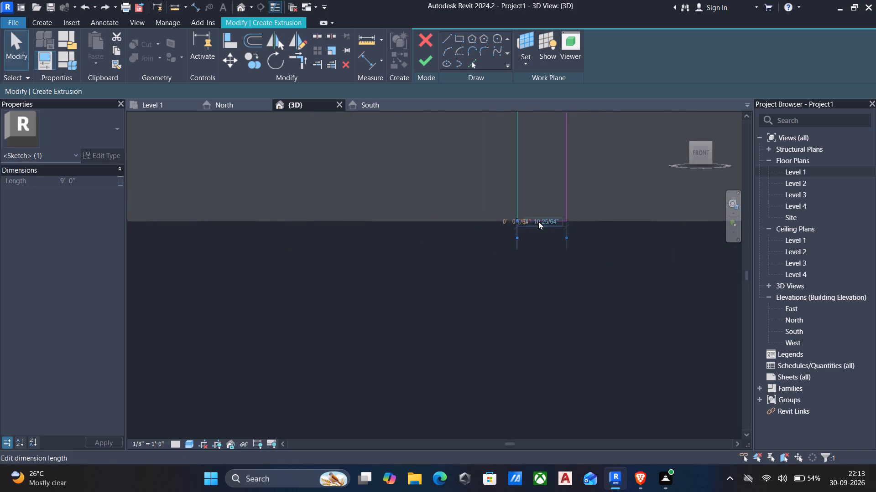
pyautogui.scroll(-10, 505, 181)
pyautogui.moveTo(491, 170); pyautogui.dragTo(495, 309, button='middle')
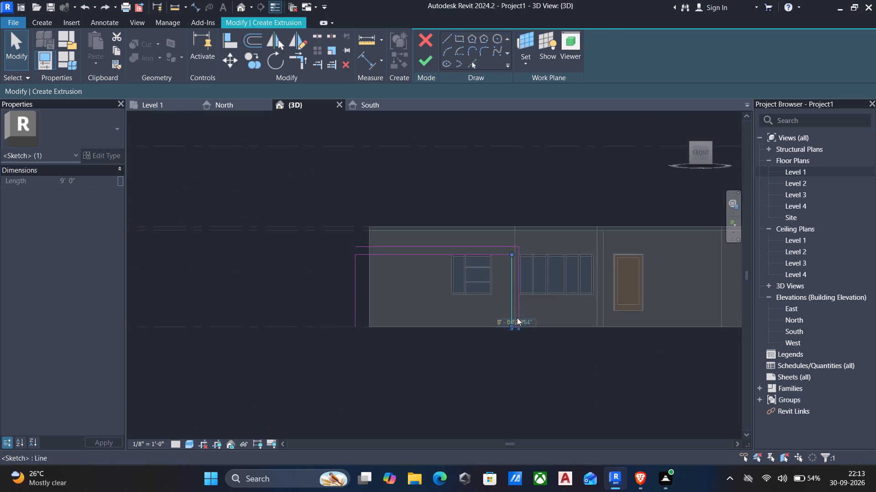
pyautogui.scroll(16, 522, 327)
pyautogui.scroll(5, 561, 320)
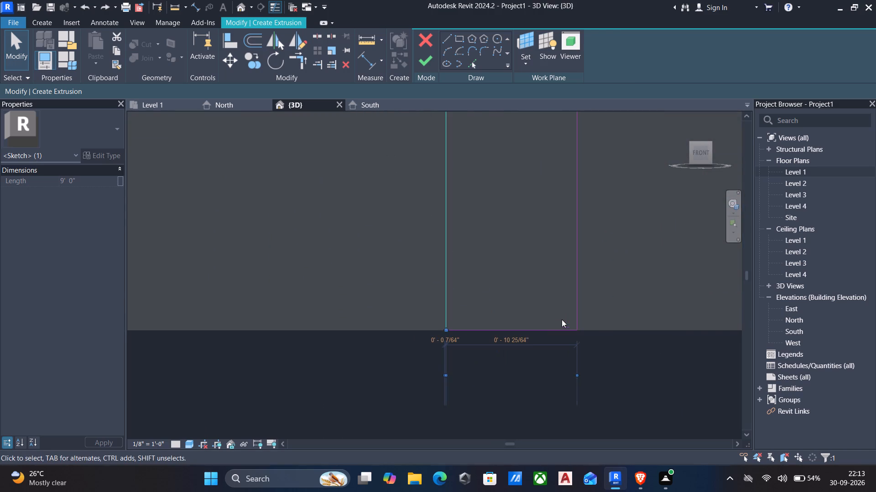
pyautogui.scroll(5, 510, 344)
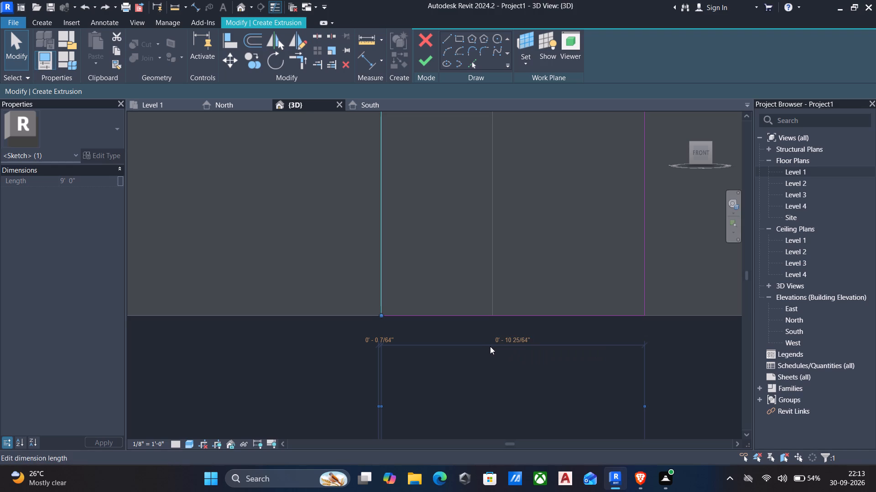
pyautogui.scroll(-10, 401, 334)
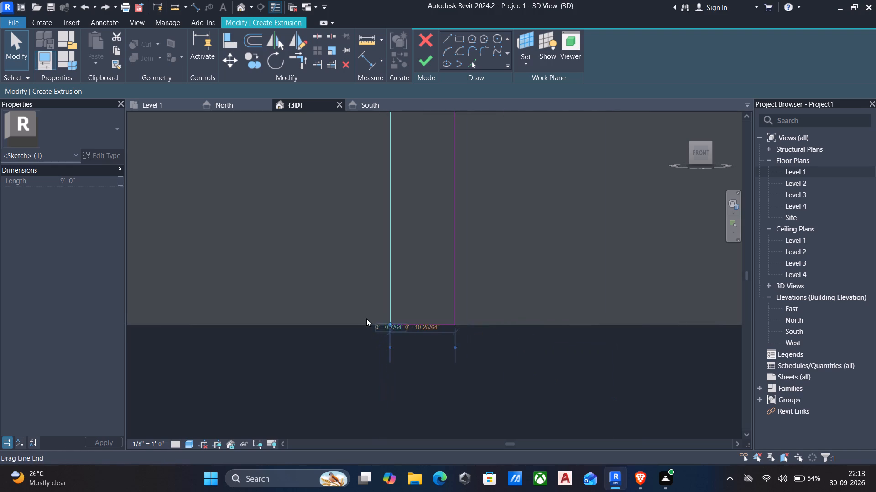
pyautogui.moveTo(360, 317); pyautogui.dragTo(484, 348, button='middle')
pyautogui.scroll(-5, 484, 348)
pyautogui.scroll(-4, 373, 283)
pyautogui.moveTo(375, 283); pyautogui.dragTo(486, 301, button='middle')
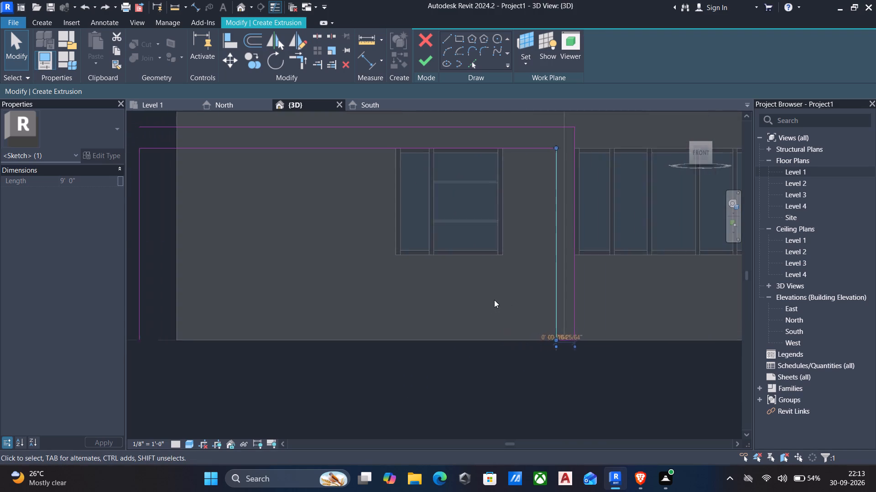
pyautogui.scroll(-1, 492, 300)
pyautogui.scroll(-3, 425, 243)
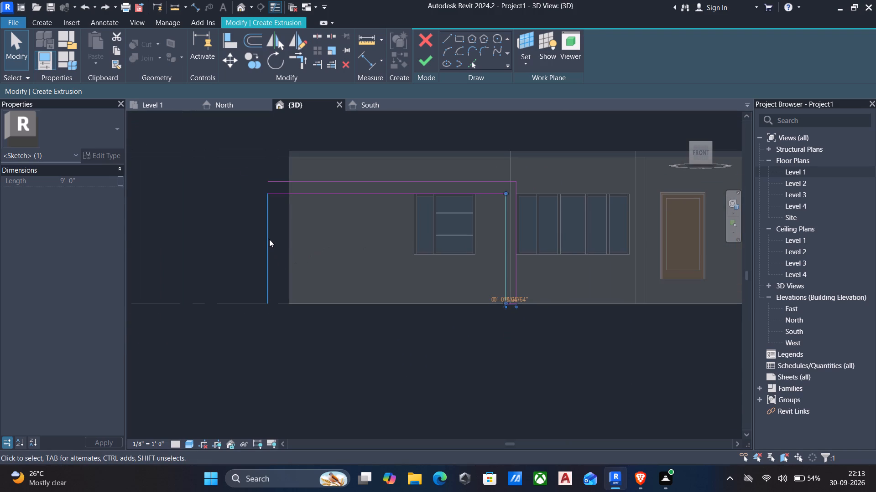
# Sketch a 9'-0" vertical line offset 10" outward from the profile's west vertical line, from the base to the lower horizontal line's level.
pyautogui.click(269, 238)
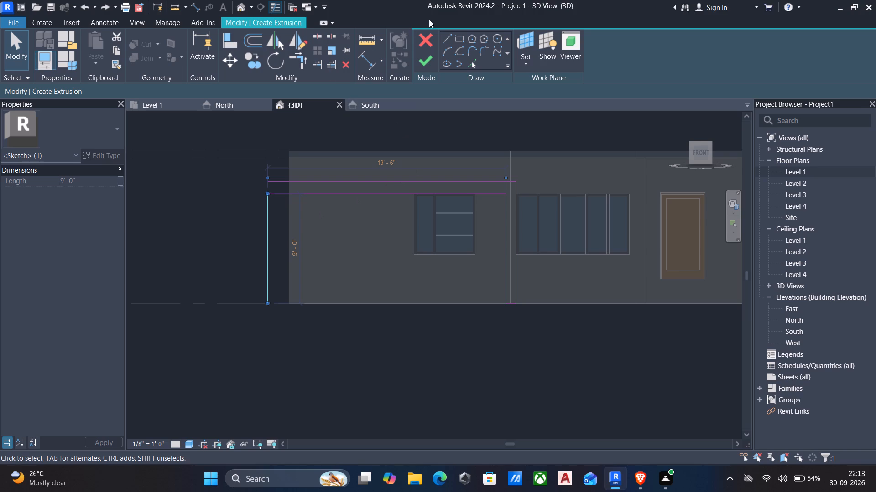
pyautogui.click(447, 35)
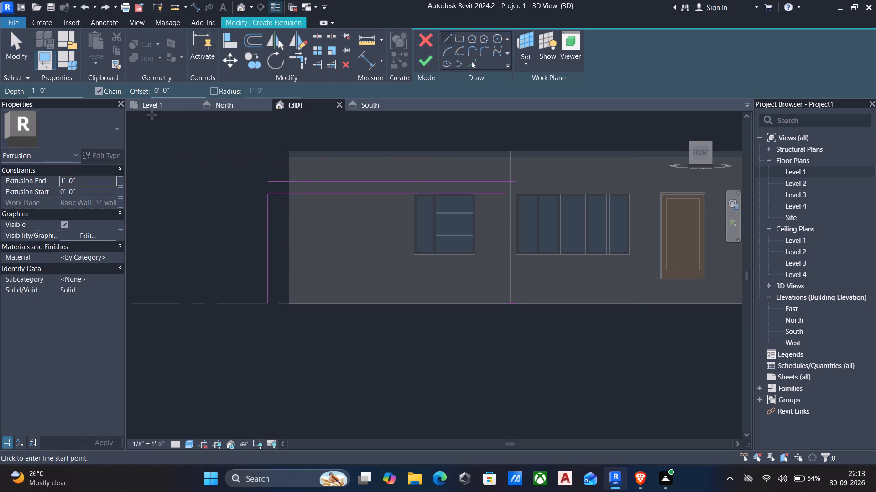
pyautogui.moveTo(188, 87); pyautogui.dragTo(88, 77)
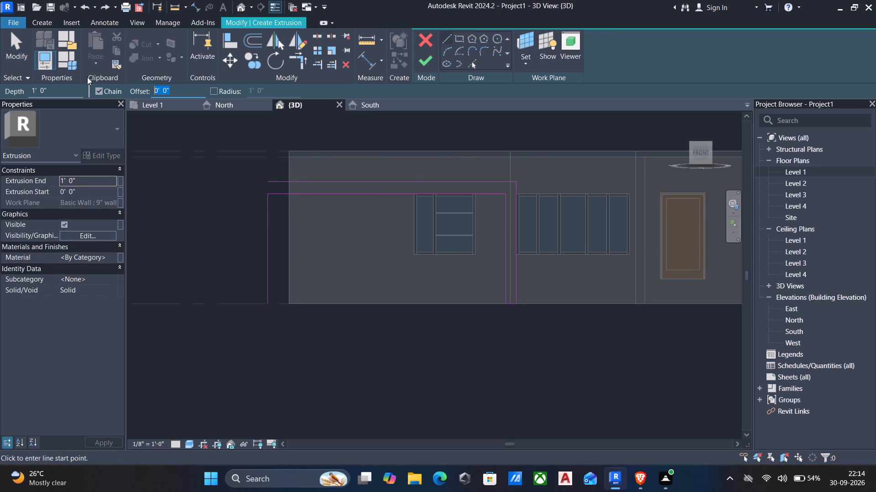
pyautogui.write('10')
pyautogui.hotkey('shift', '"')
pyautogui.press('Return')
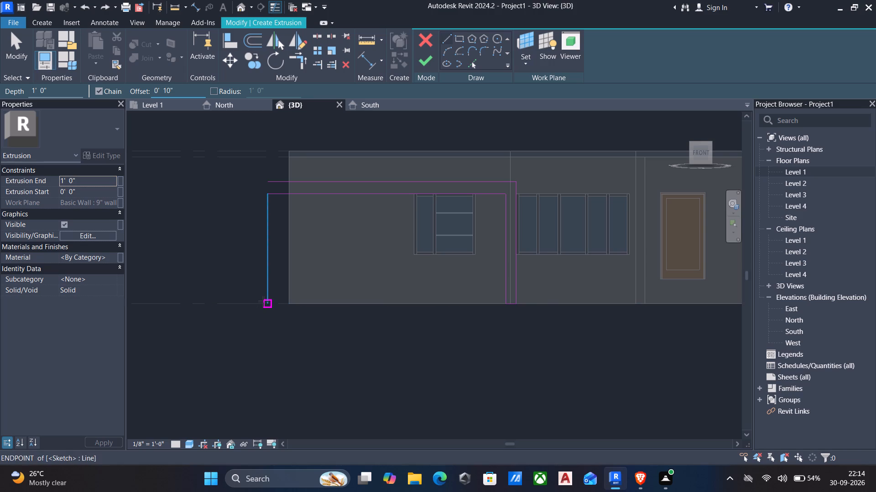
pyautogui.click(266, 300)
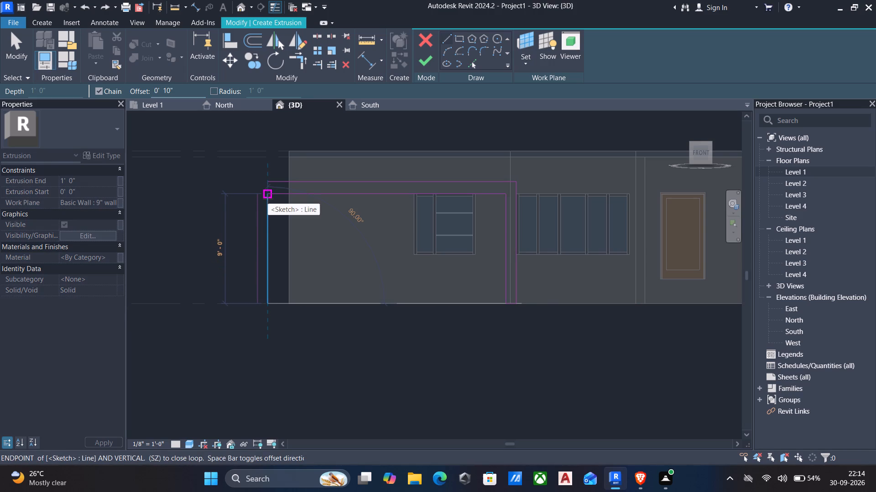
pyautogui.click(271, 190)
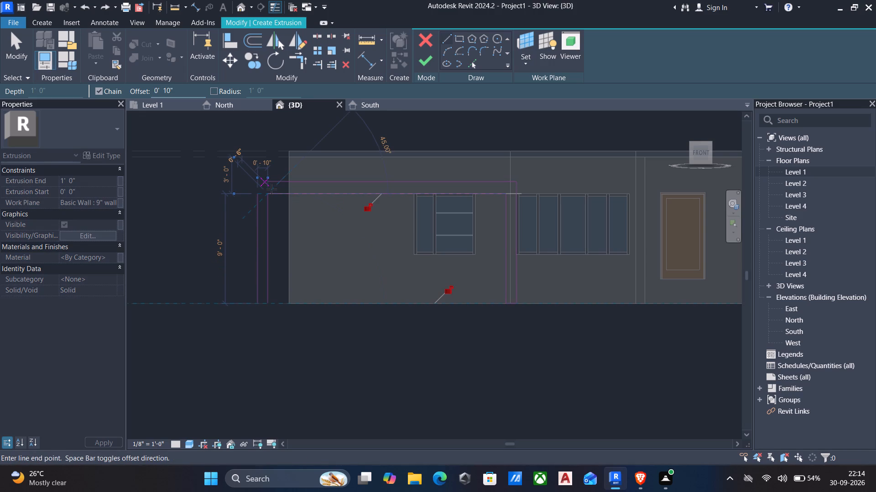
pyautogui.press('Escape')
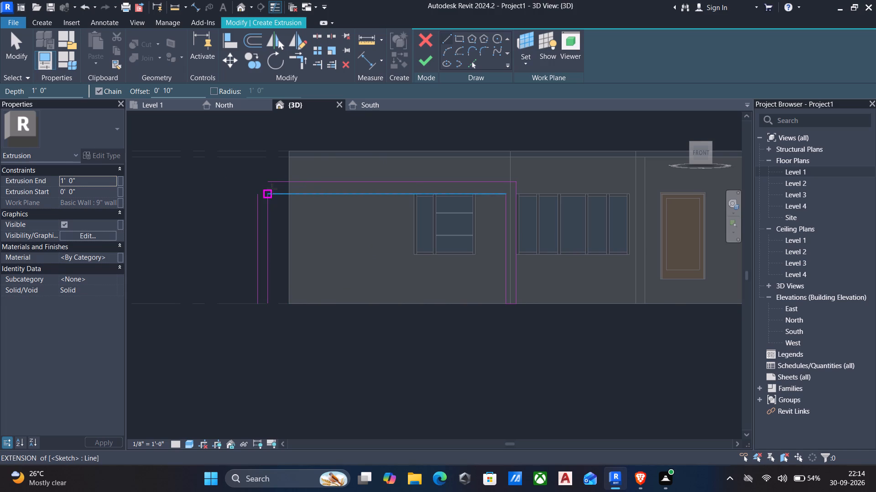
pyautogui.press('Escape')
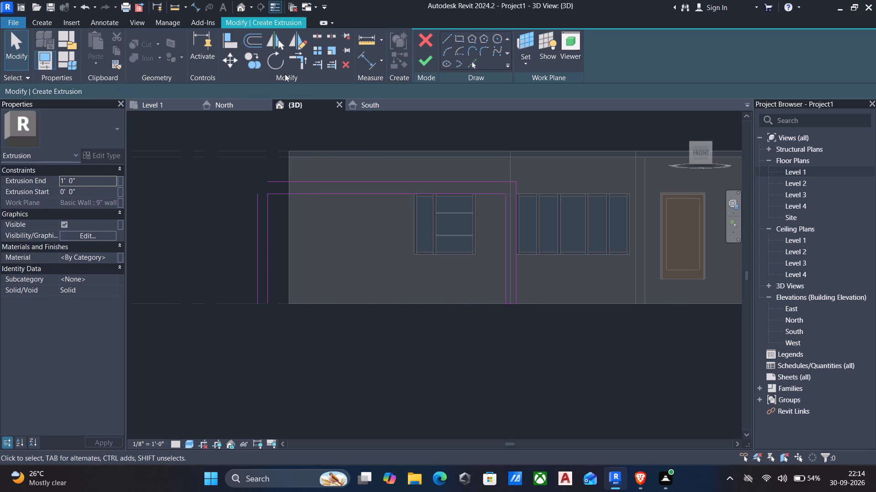
# Trim the profile's outer west vertical line and upper horizontal line to meet at a corner.
pyautogui.click(293, 61)
pyautogui.click(261, 233)
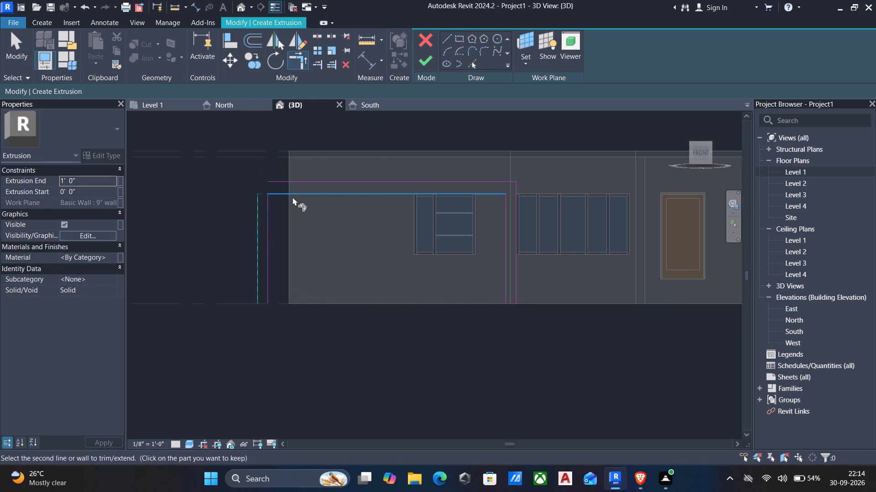
pyautogui.click(294, 179)
pyautogui.press('Escape')
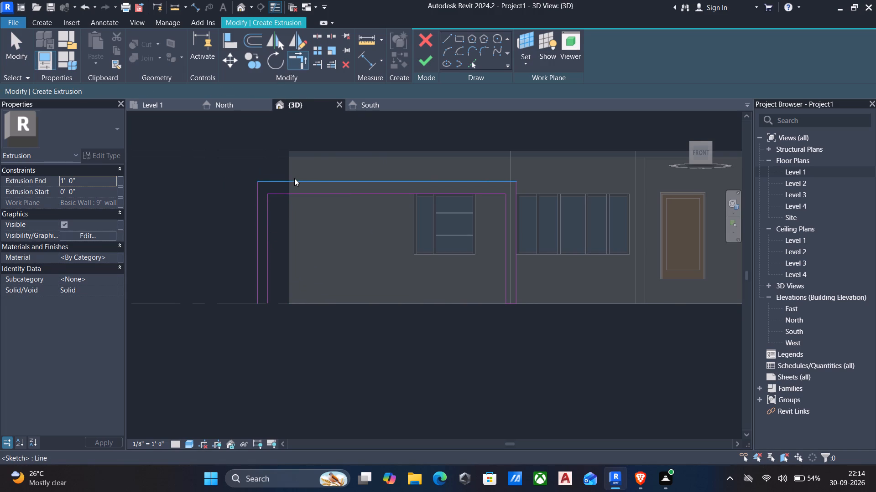
# Close the profile's west leg at the wall base with a short horizontal line between its two vertical lines.
pyautogui.click(445, 40)
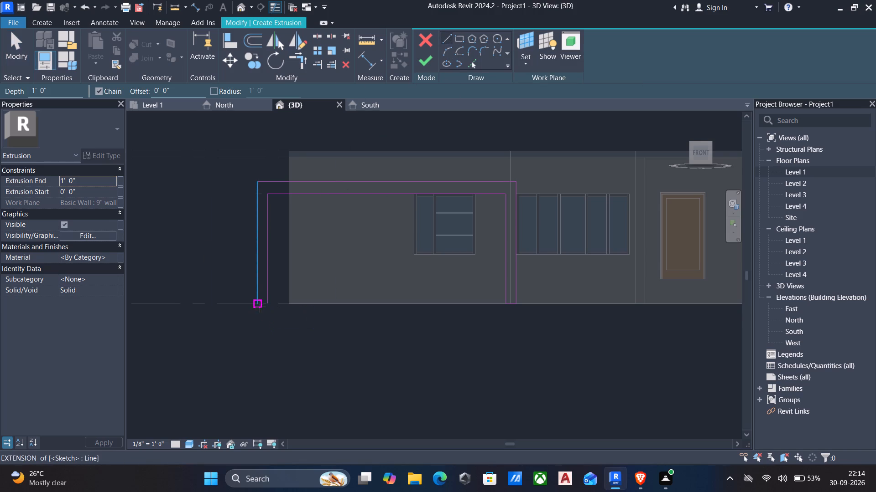
pyautogui.scroll(11, 261, 303)
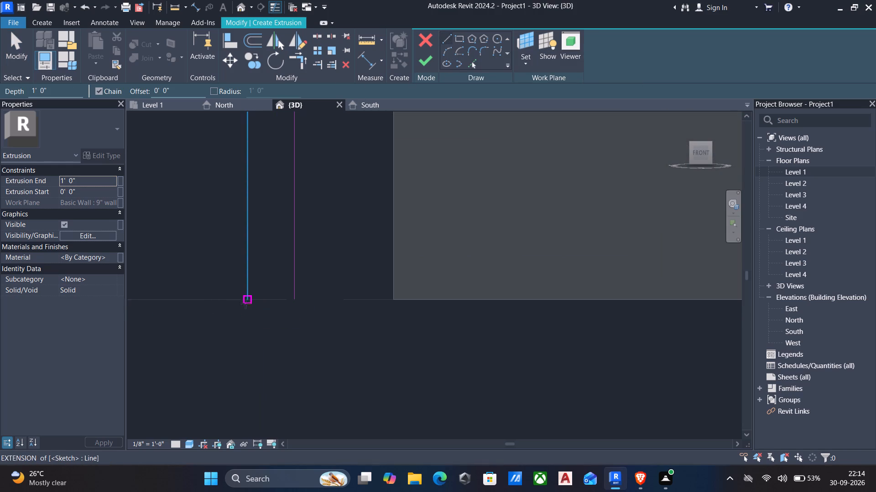
pyautogui.click(249, 298)
pyautogui.click(296, 299)
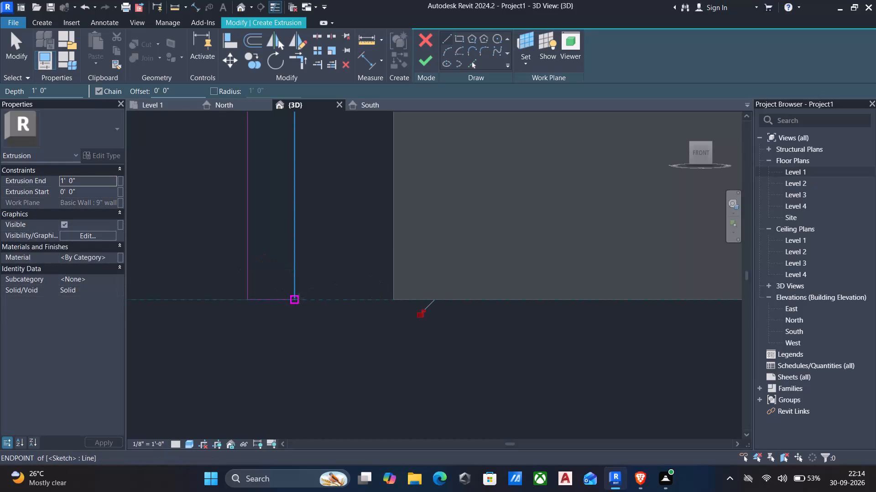
pyautogui.press('Escape')
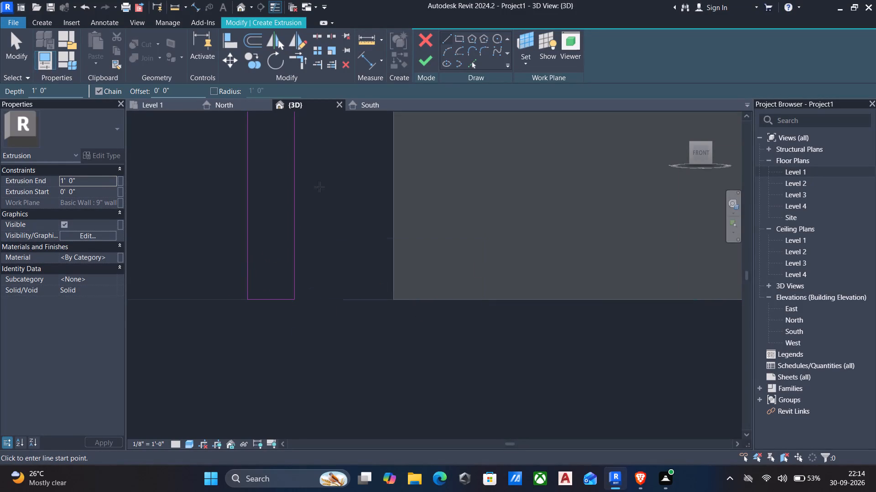
# Finish the two-legged frame sketch as a 1'-0" deep extrusion and finish the in-place model.
pyautogui.click(427, 62)
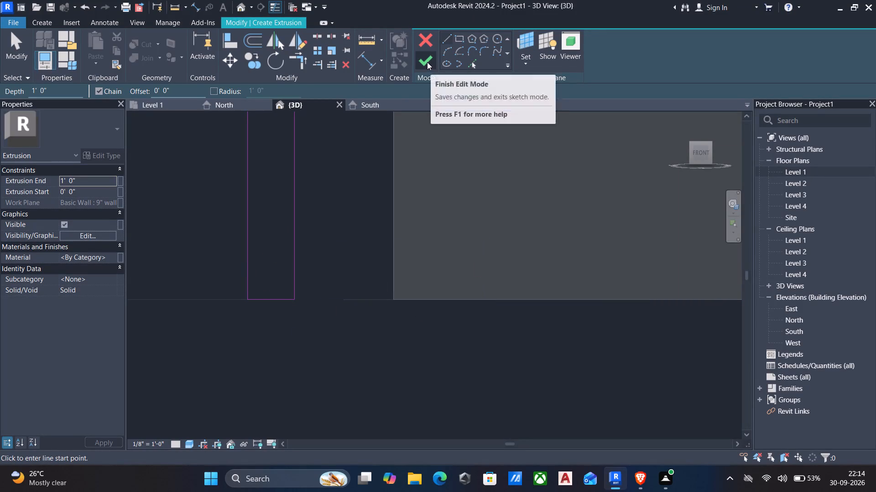
pyautogui.scroll(-8, 490, 178)
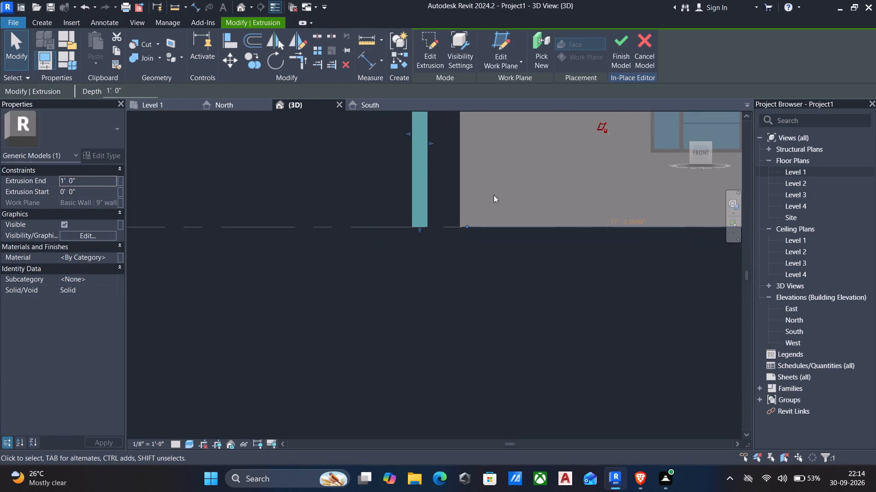
pyautogui.scroll(-3, 496, 195)
pyautogui.moveTo(493, 206); pyautogui.dragTo(456, 227, button='middle')
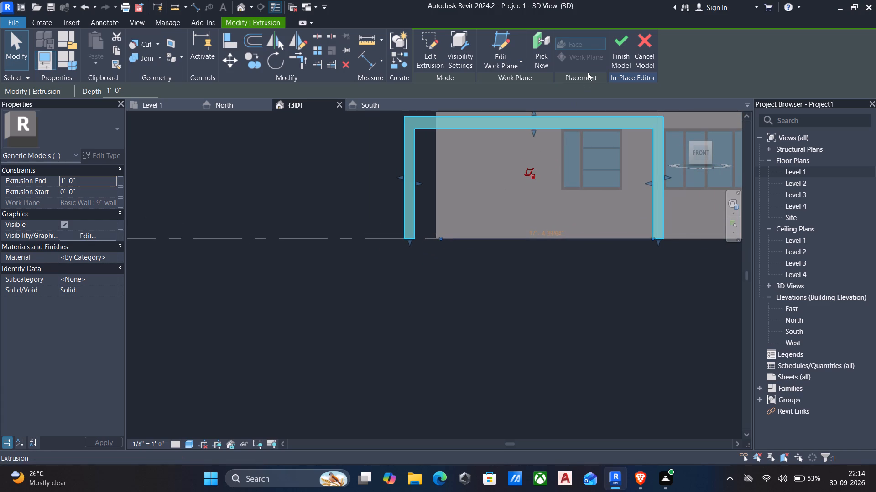
pyautogui.click(623, 47)
# Stretch the facade frame's front face outward from the south wall until its volume is about 68 CF.
pyautogui.scroll(-2, 600, 157)
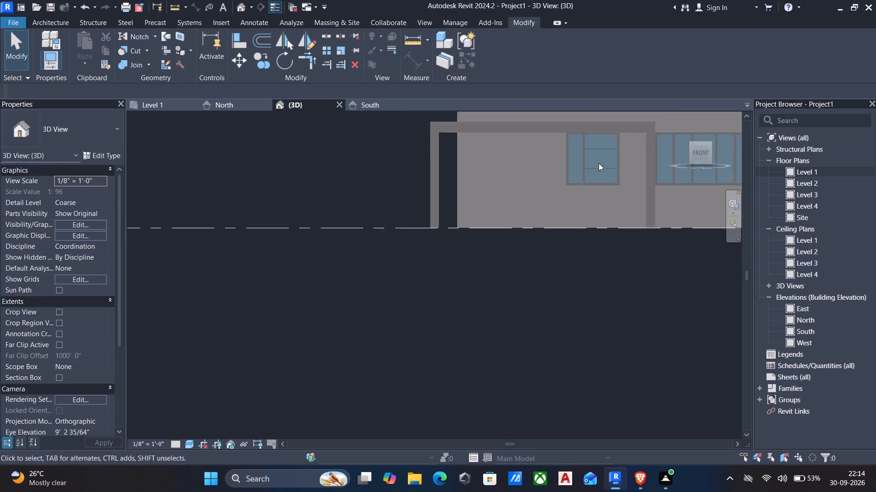
pyautogui.keyDown('shift'); pyautogui.moveTo(587, 210); pyautogui.dragTo(542, 230, button='middle'); pyautogui.keyUp('shift')
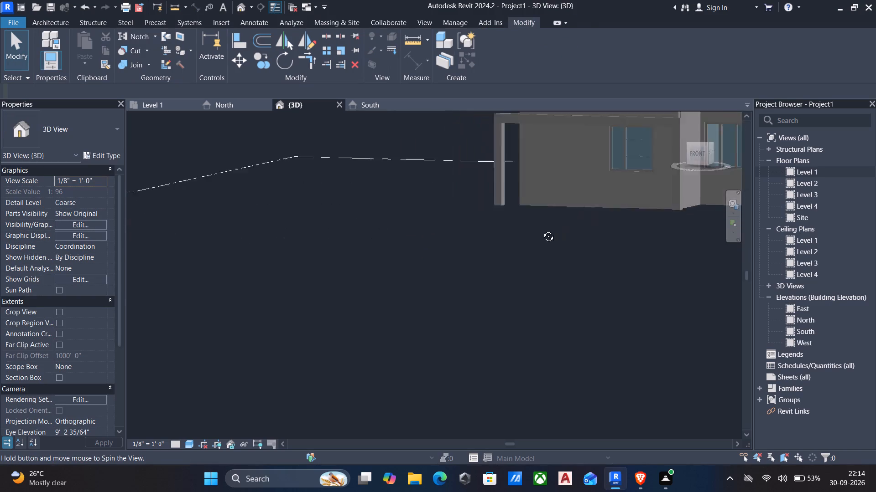
pyautogui.keyDown('shift'); pyautogui.moveTo(542, 230); pyautogui.dragTo(513, 234, button='middle'); pyautogui.keyUp('shift')
pyautogui.scroll(-3, 546, 232)
pyautogui.moveTo(563, 220); pyautogui.dragTo(438, 330, button='middle')
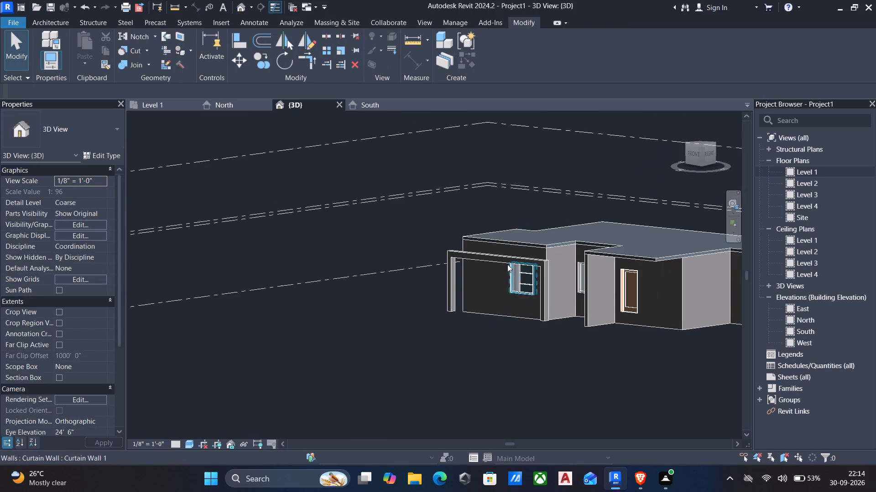
pyautogui.scroll(6, 507, 264)
pyautogui.click(491, 249)
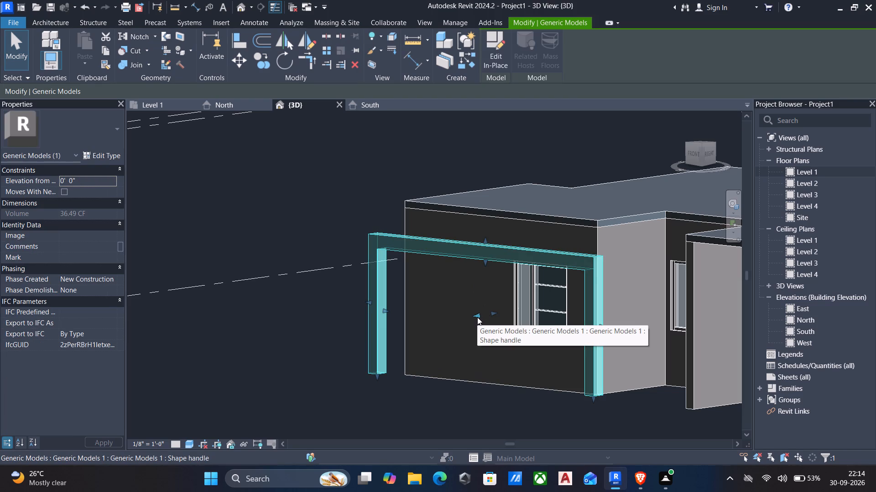
pyautogui.moveTo(477, 317); pyautogui.dragTo(457, 340)
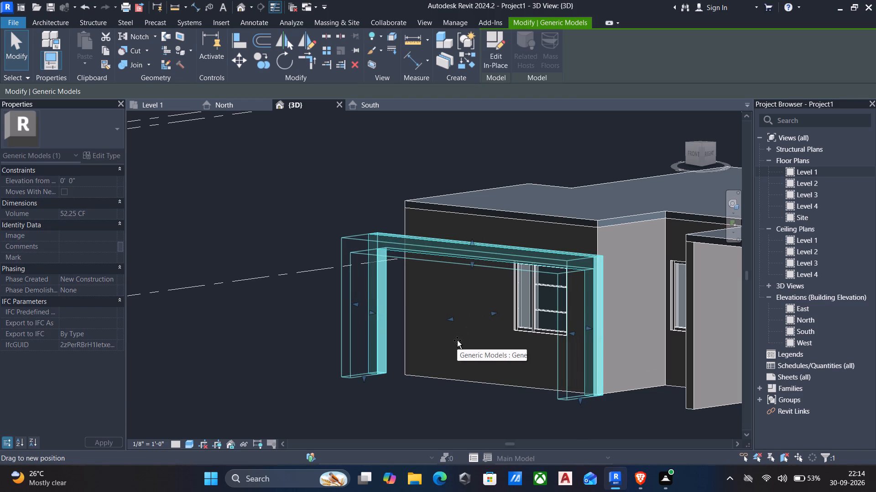
pyautogui.moveTo(457, 340); pyautogui.dragTo(440, 362)
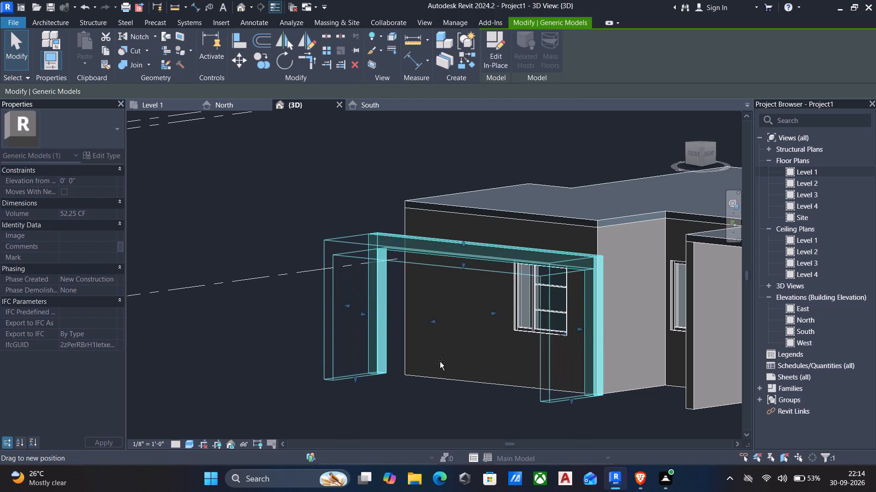
pyautogui.moveTo(440, 362); pyautogui.dragTo(469, 338)
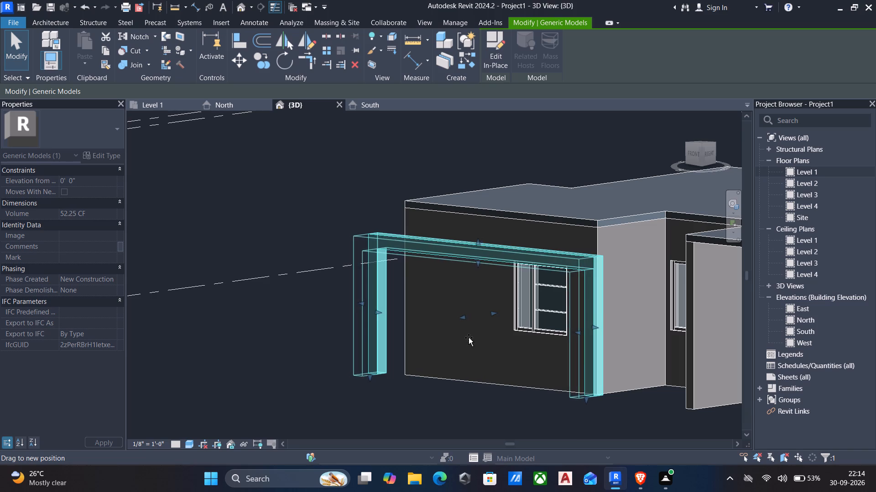
pyautogui.moveTo(469, 338); pyautogui.dragTo(475, 333)
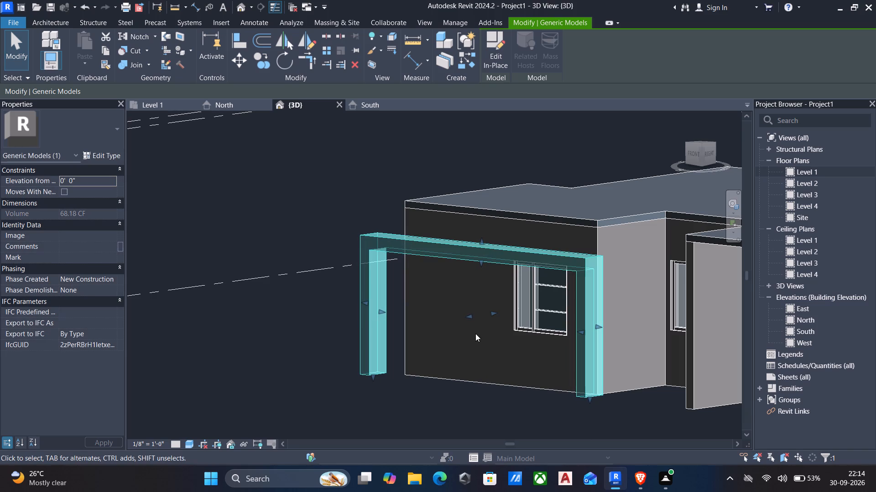
pyautogui.press('Escape')
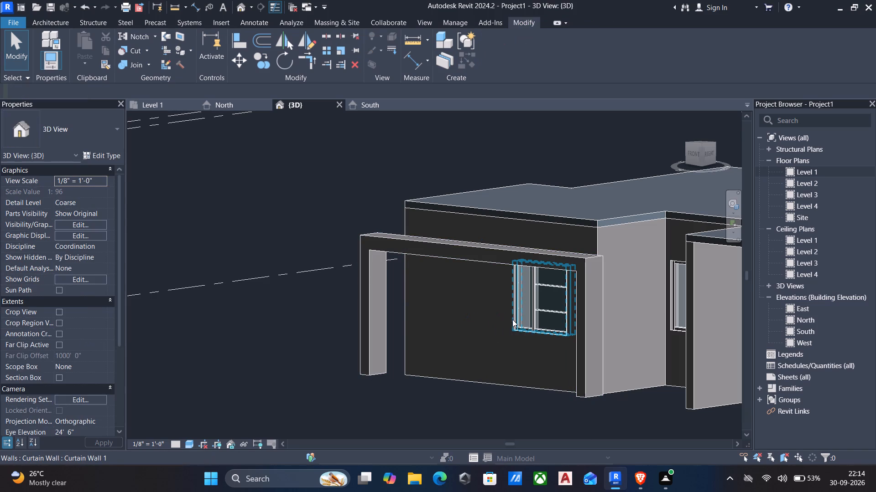
# Reopen the facade frame for in-place editing and start a new extrusion.
pyautogui.scroll(-2, 517, 310)
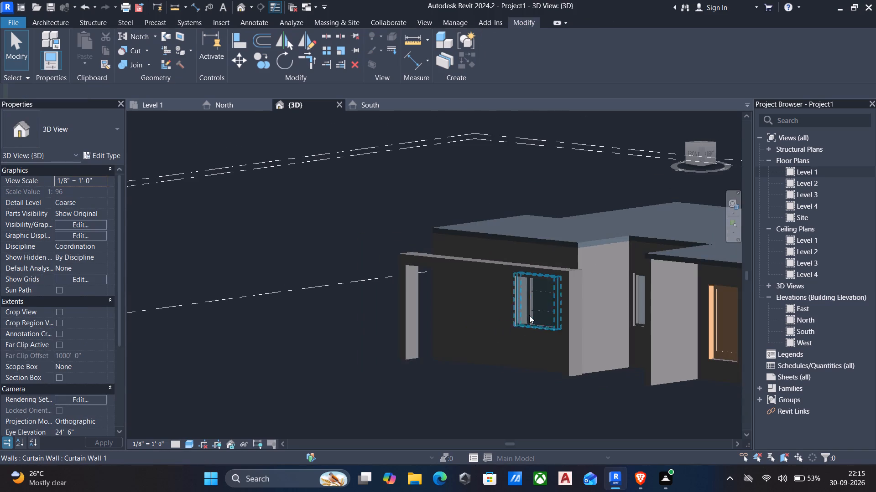
pyautogui.moveTo(529, 315); pyautogui.dragTo(483, 301, button='middle')
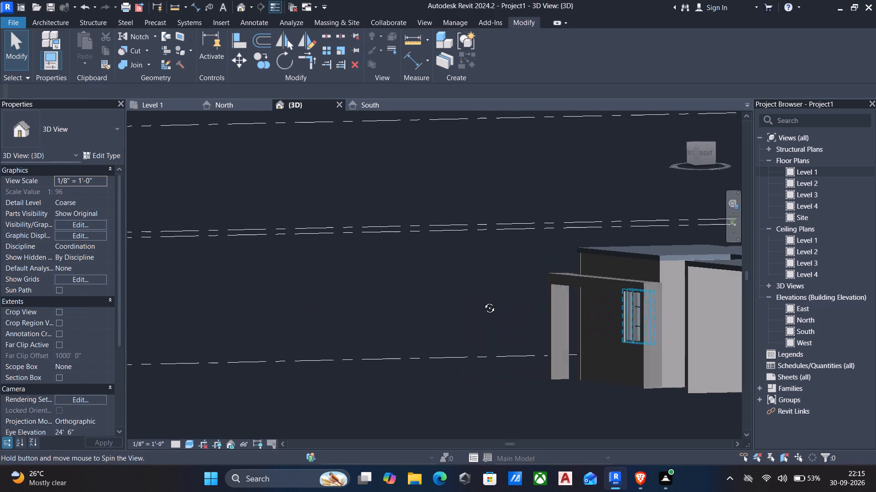
pyautogui.moveTo(483, 301); pyautogui.dragTo(620, 323, button='middle')
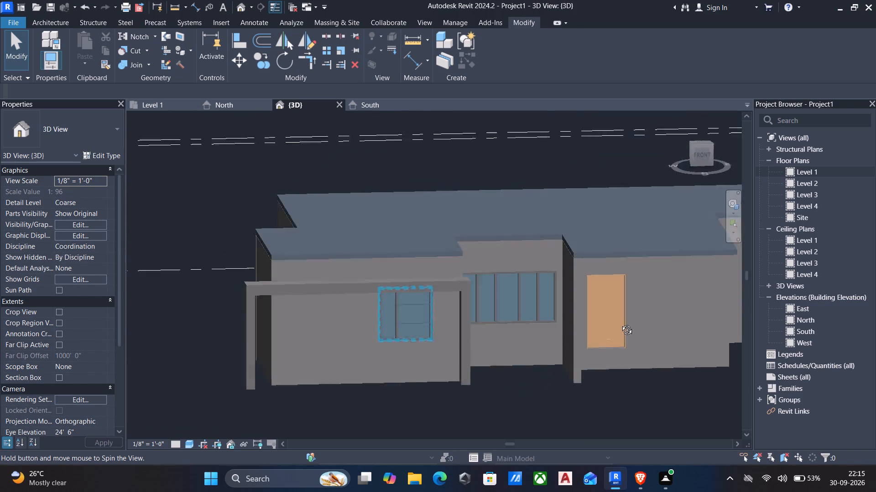
pyautogui.moveTo(620, 323); pyautogui.dragTo(572, 318, button='middle')
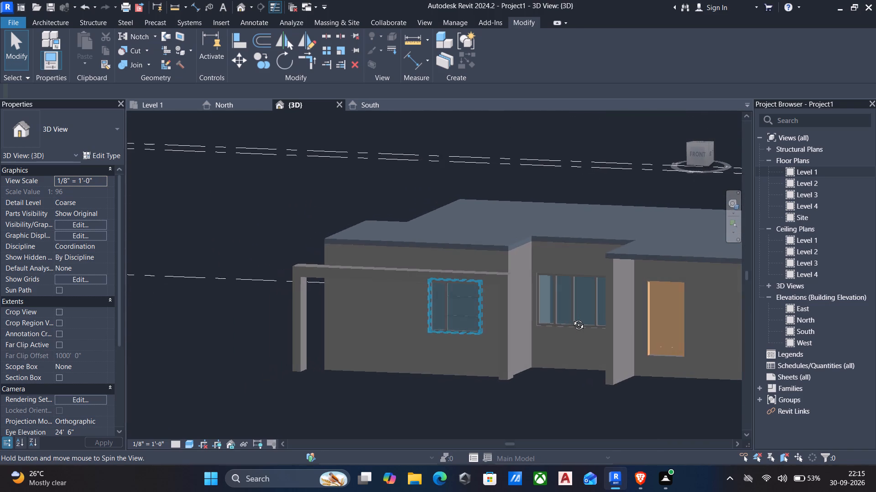
pyautogui.moveTo(572, 318); pyautogui.dragTo(571, 318, button='middle')
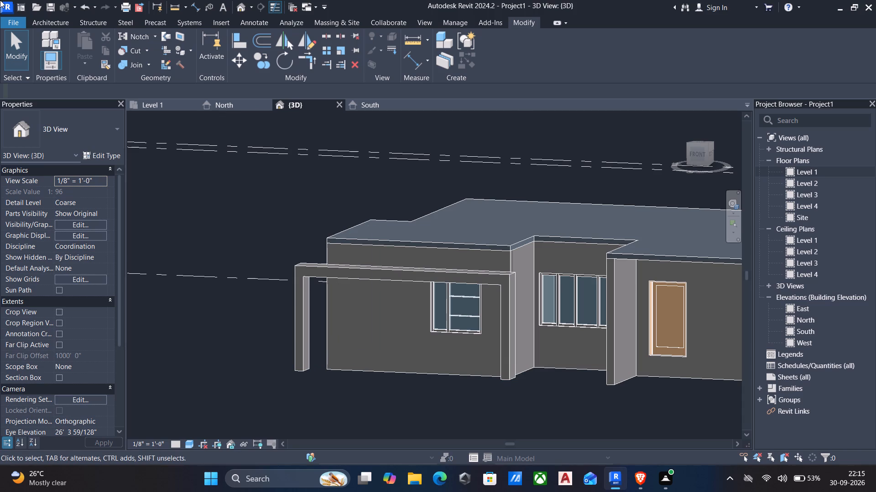
pyautogui.click(450, 278)
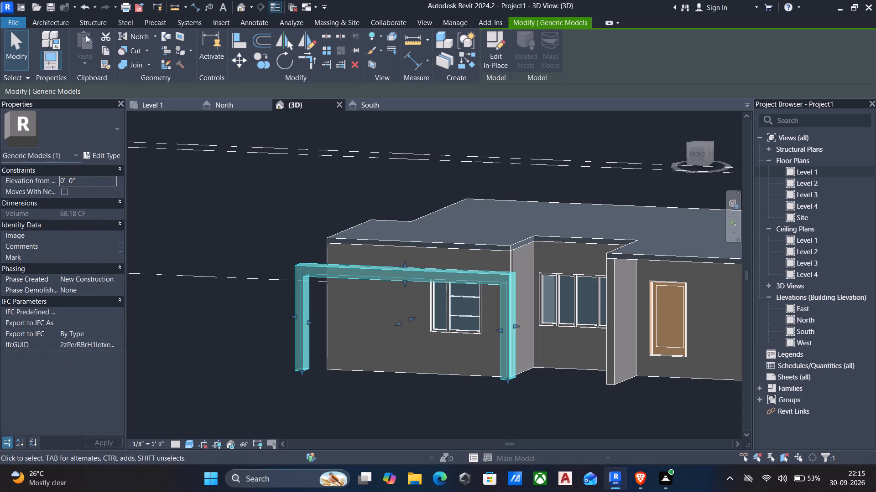
pyautogui.click(492, 69)
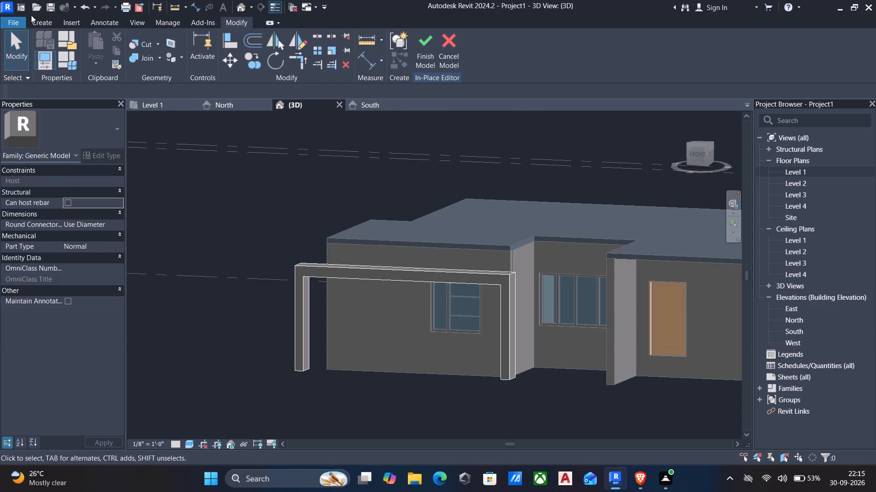
pyautogui.click(35, 20)
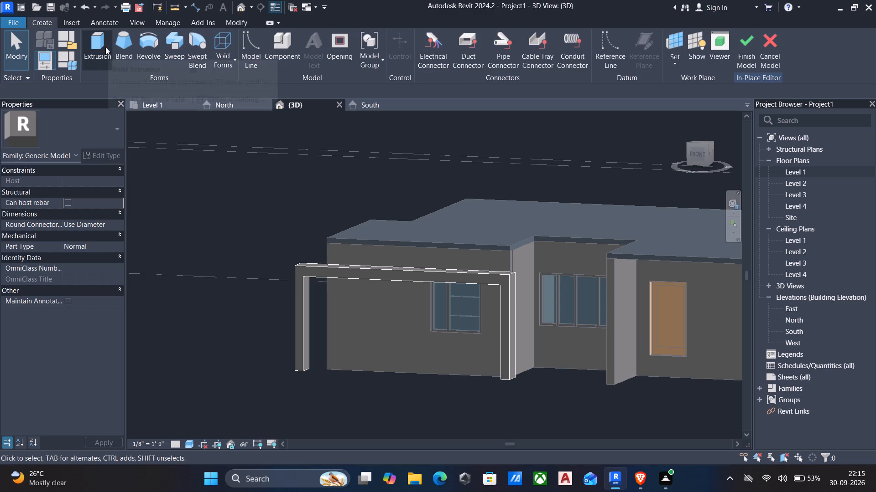
pyautogui.click(97, 48)
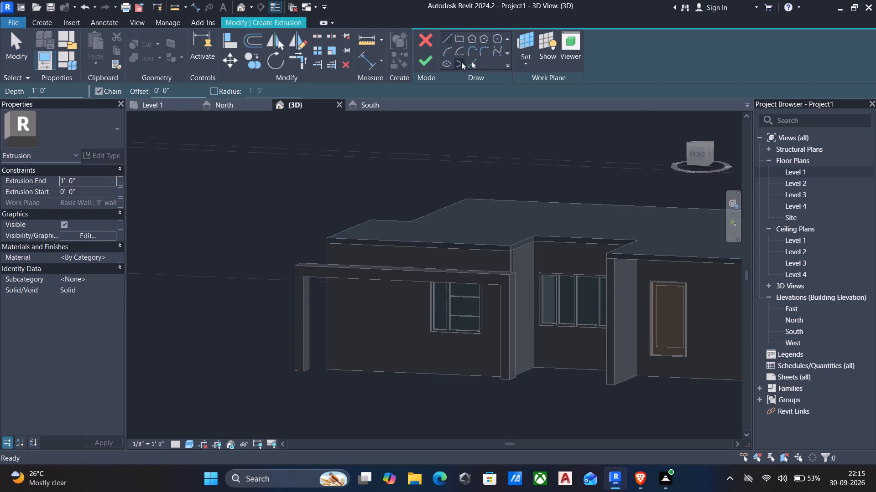
# Set the new extrusion's work plane to the inner side face of the frame's west leg.
pyautogui.click(523, 62)
pyautogui.click(540, 101)
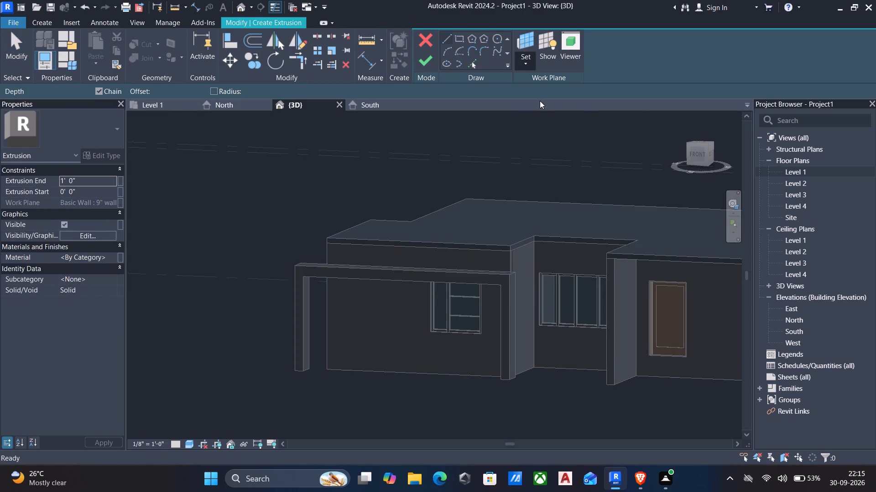
pyautogui.click(457, 37)
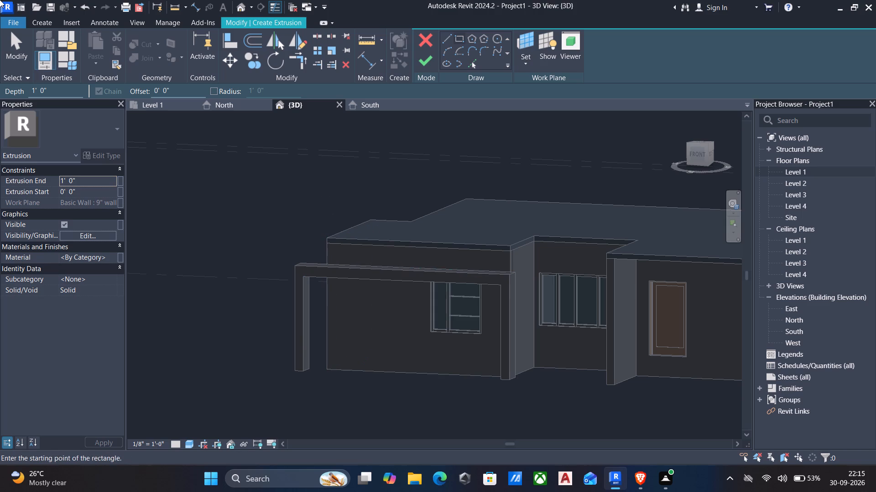
pyautogui.press('Escape')
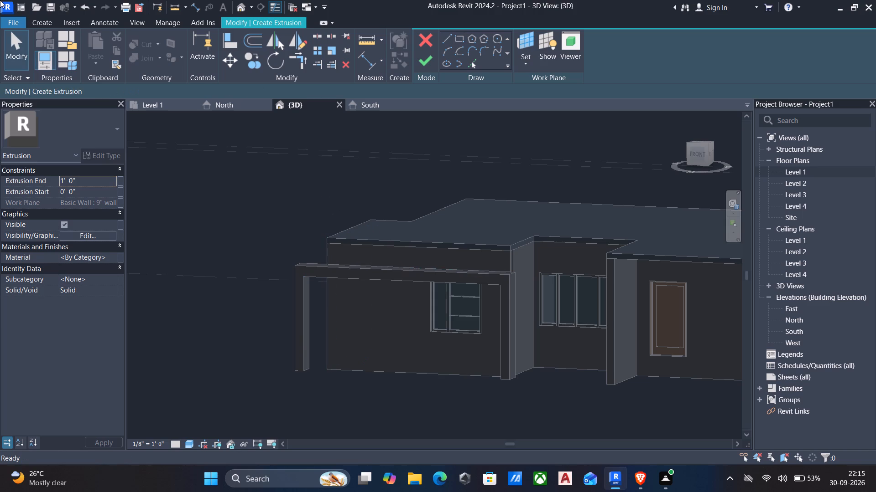
pyautogui.click(518, 65)
pyautogui.click(547, 107)
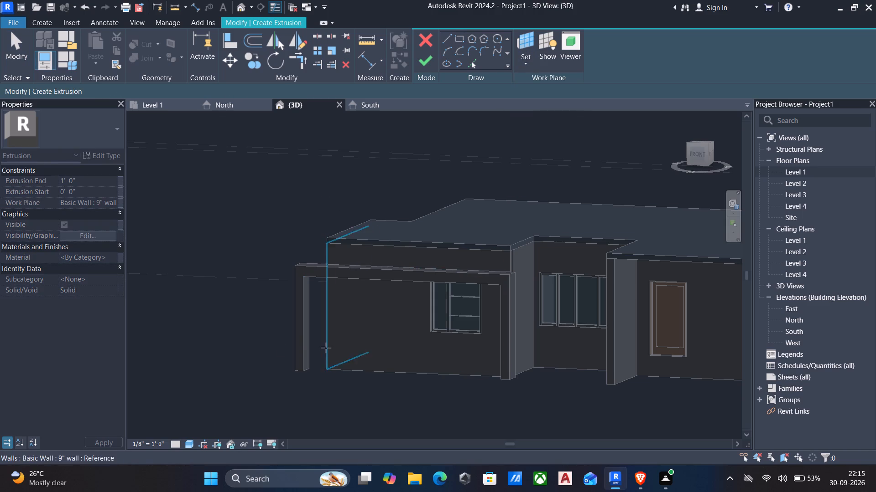
pyautogui.scroll(6, 282, 350)
pyautogui.scroll(5, 346, 340)
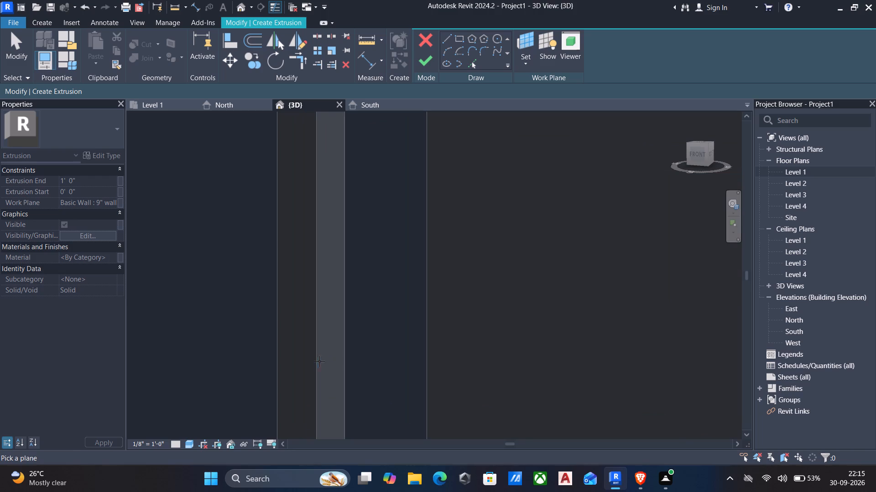
pyautogui.click(319, 367)
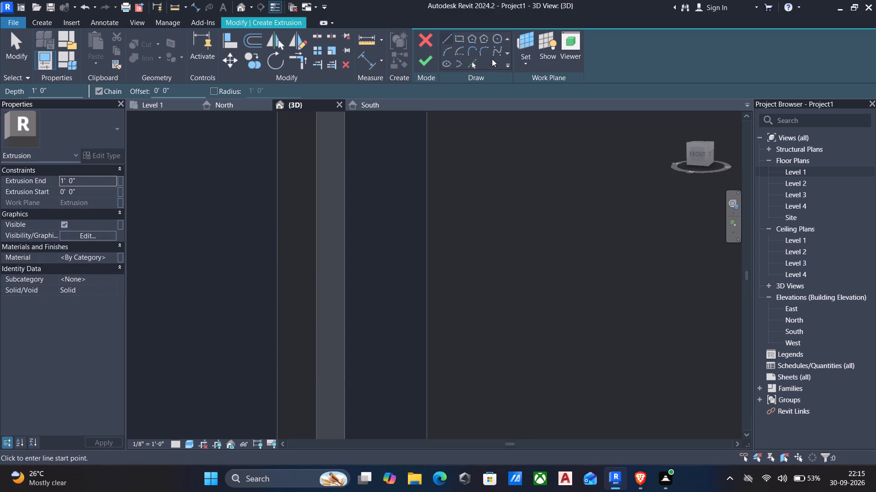
# Sketch a rectangle on the west leg's inner side face, starting from its bottom front corner.
pyautogui.click(460, 35)
pyautogui.scroll(-5, 392, 147)
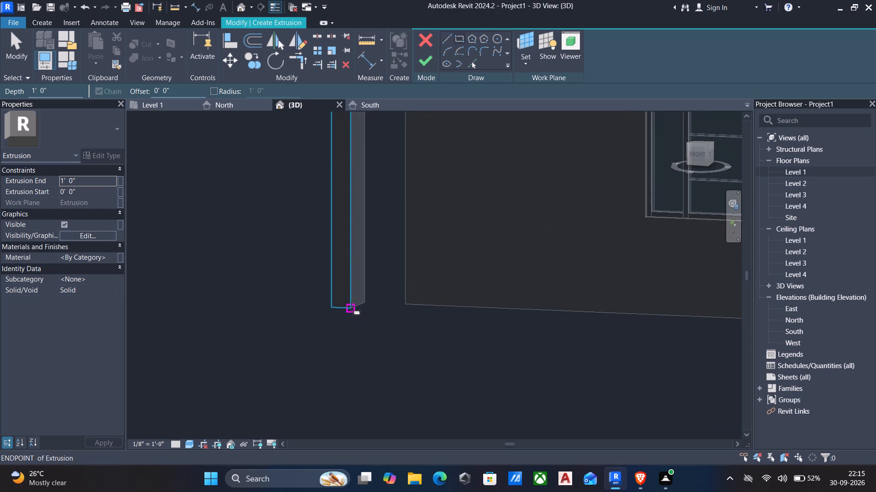
pyautogui.click(350, 305)
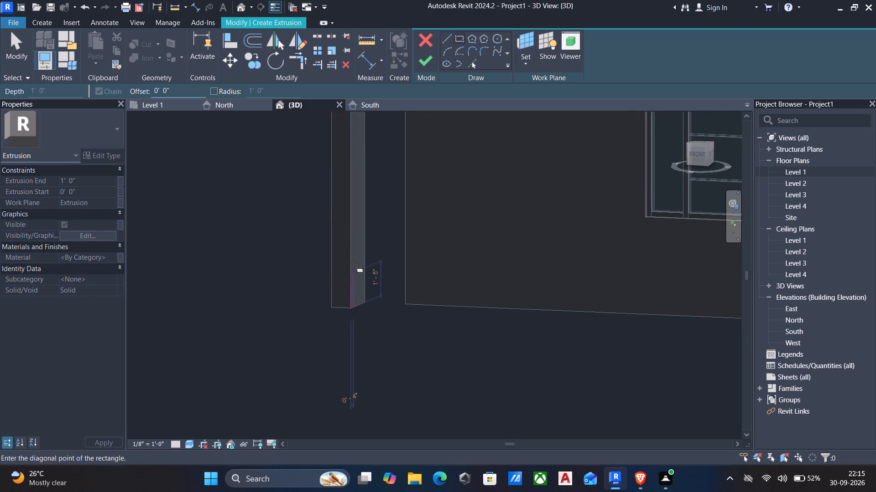
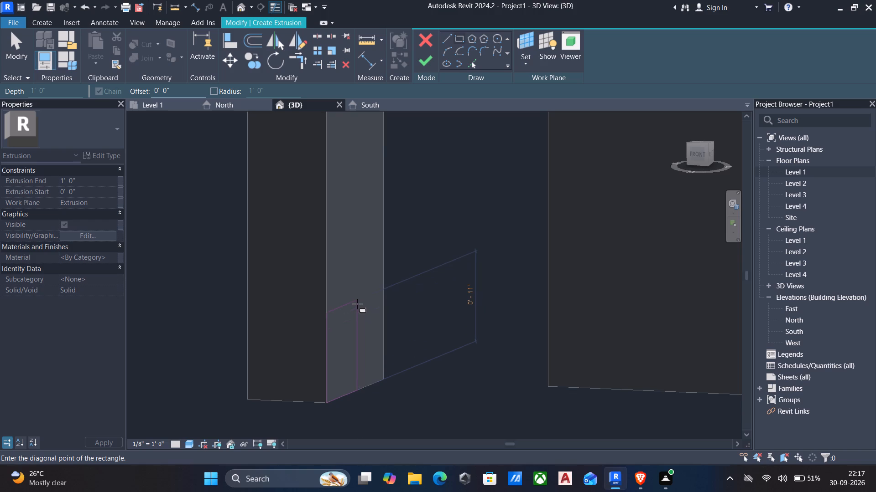
# Complete the rectangle at about 1'-1" by 10" and finish it as an extrusion 1' 0" deep.
pyautogui.click(359, 309)
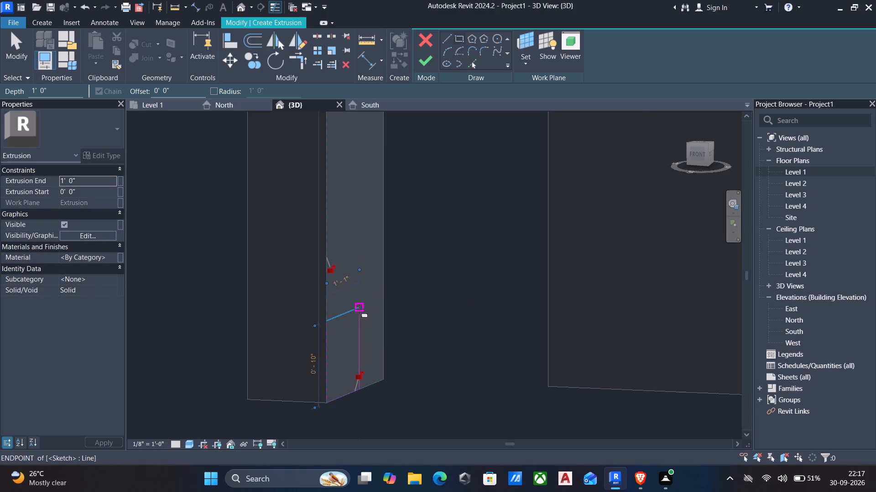
pyautogui.click(420, 64)
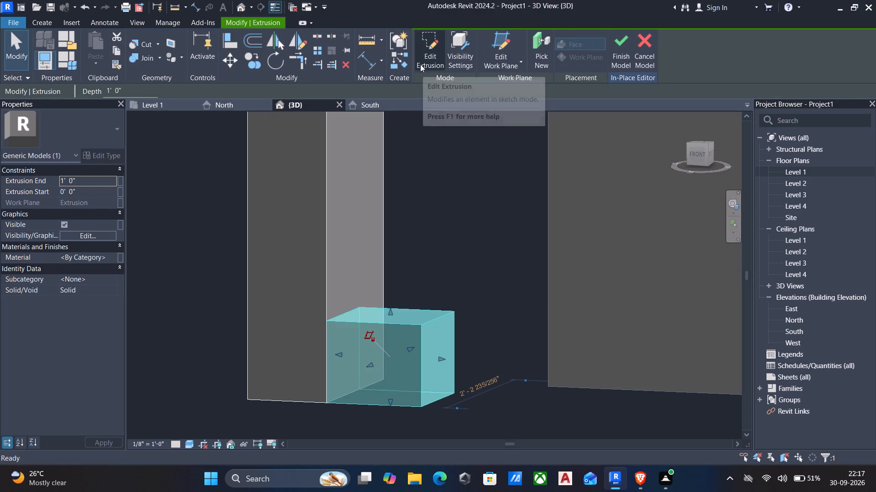
# Pull the new block's rear face forward, away from the wall, narrowing the block across the west leg's inner side.
pyautogui.scroll(-5, 420, 68)
pyautogui.scroll(-3, 413, 140)
pyautogui.keyDown('shift'); pyautogui.moveTo(406, 143); pyautogui.dragTo(406, 144, button='middle'); pyautogui.keyUp('shift')
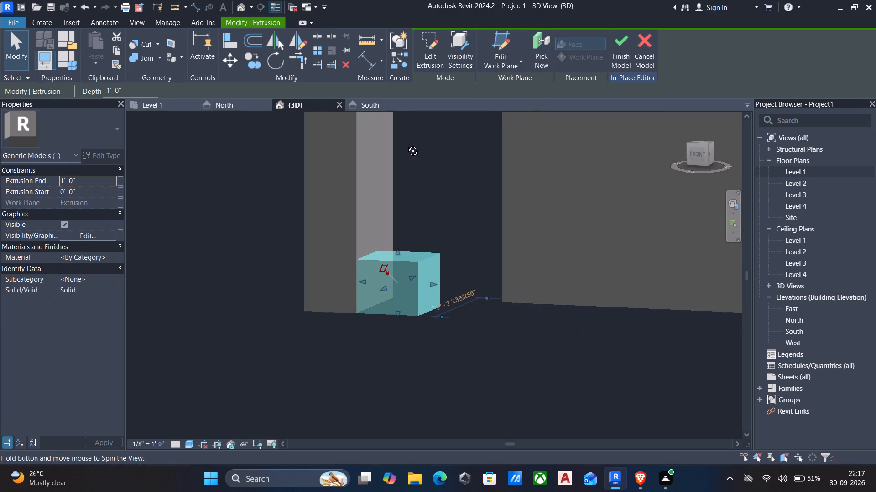
pyautogui.keyDown('shift'); pyautogui.moveTo(406, 144); pyautogui.dragTo(594, 140, button='middle'); pyautogui.keyUp('shift')
pyautogui.scroll(-3, 596, 139)
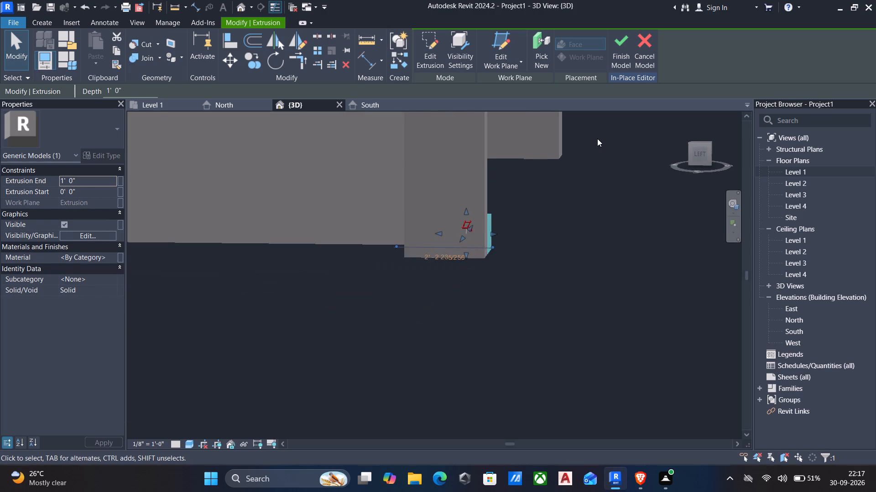
pyautogui.keyDown('shift'); pyautogui.moveTo(597, 145); pyautogui.dragTo(434, 155, button='middle'); pyautogui.keyUp('shift')
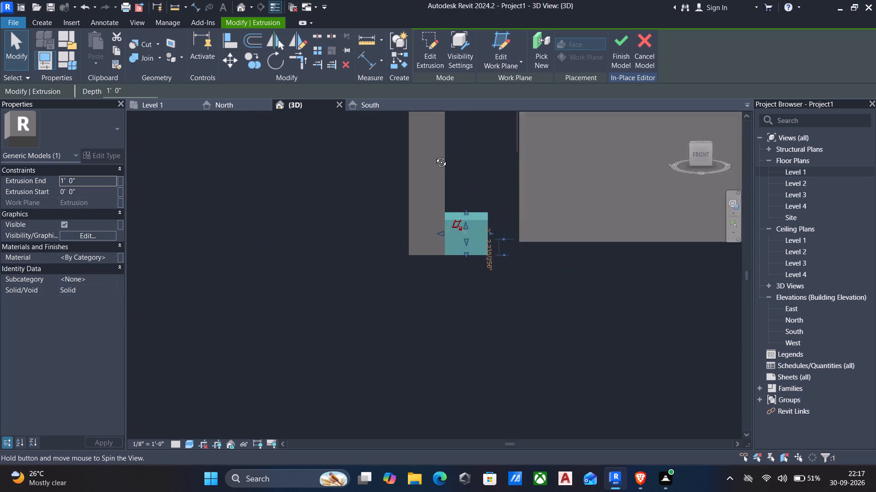
pyautogui.keyDown('shift'); pyautogui.moveTo(434, 155); pyautogui.dragTo(292, 174, button='middle'); pyautogui.keyUp('shift')
pyautogui.keyDown('shift'); pyautogui.scroll(1, 354, 164); pyautogui.keyUp('shift')
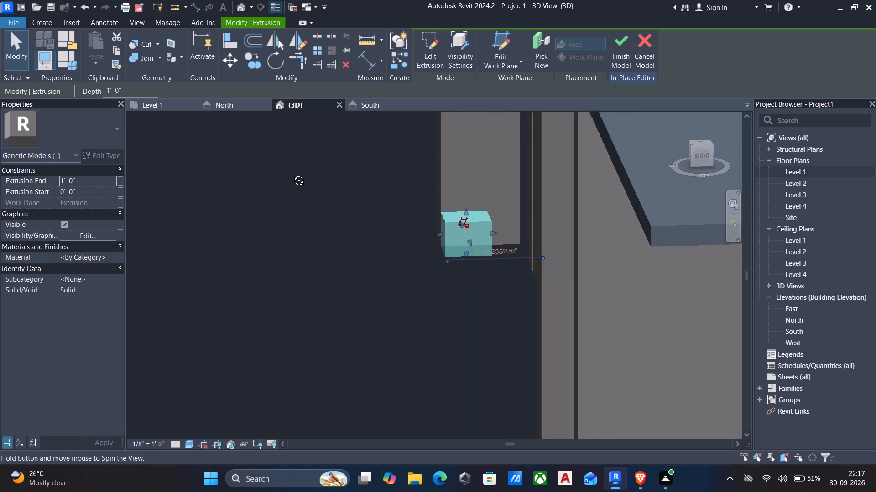
pyautogui.keyDown('shift'); pyautogui.moveTo(292, 174); pyautogui.dragTo(313, 174, button='middle'); pyautogui.keyUp('shift')
pyautogui.scroll(4, 488, 214)
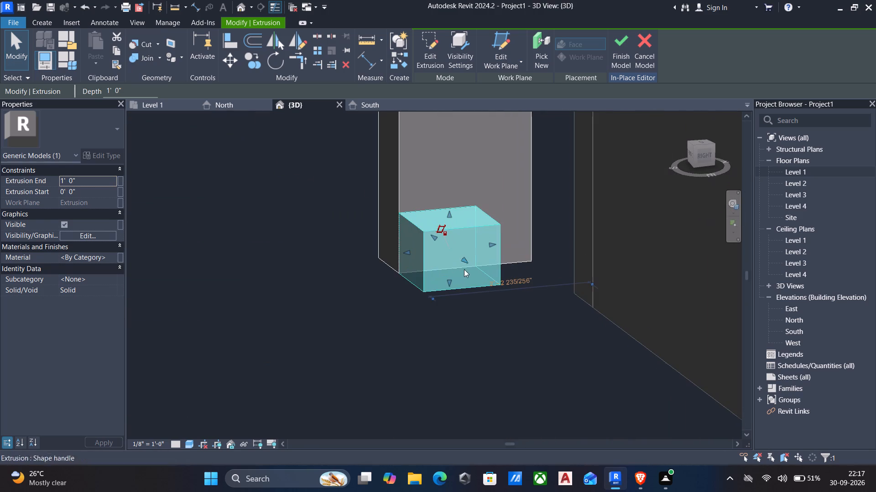
pyautogui.moveTo(491, 246); pyautogui.dragTo(466, 254)
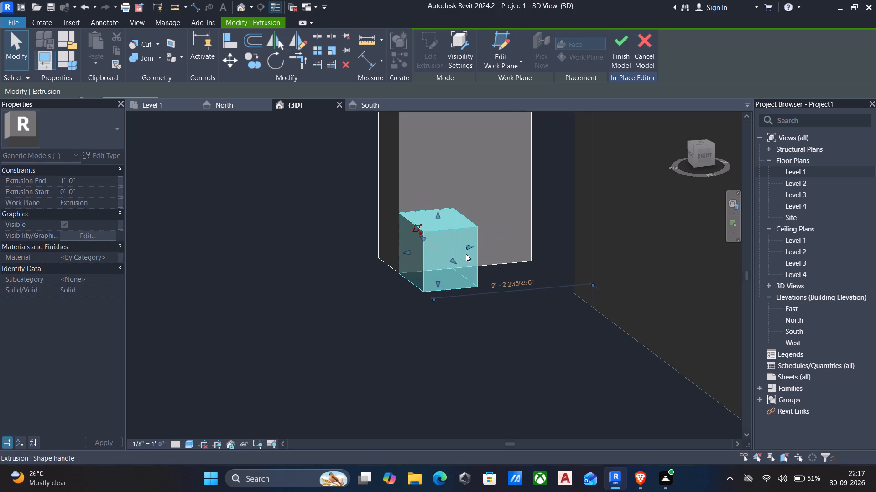
pyautogui.press('Escape')
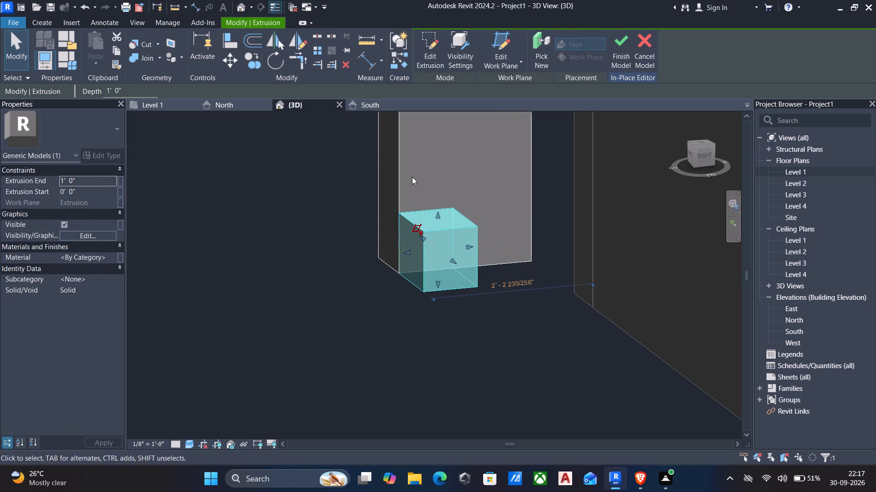
# Finish the in-place editing of the facade frame with the new block at the foot of the west leg.
pyautogui.scroll(-2, 397, 233)
pyautogui.keyDown('shift'); pyautogui.moveTo(398, 214); pyautogui.dragTo(576, 176, button='middle'); pyautogui.keyUp('shift')
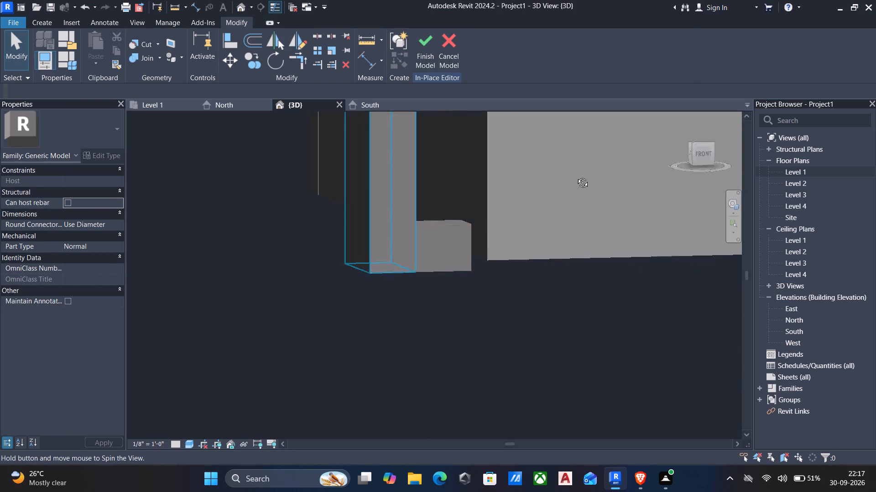
pyautogui.keyDown('shift'); pyautogui.moveTo(576, 176); pyautogui.dragTo(589, 173, button='middle'); pyautogui.keyUp('shift')
pyautogui.moveTo(568, 213); pyautogui.dragTo(508, 287, button='middle')
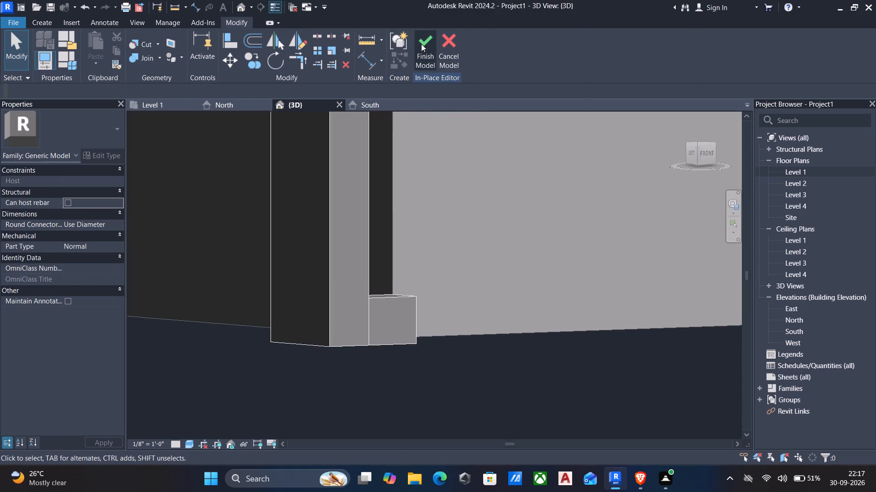
pyautogui.click(423, 45)
# Align the block's east end face to the east leg's inner side face so it forms the frame's bottom rail.
pyautogui.scroll(-4, 519, 398)
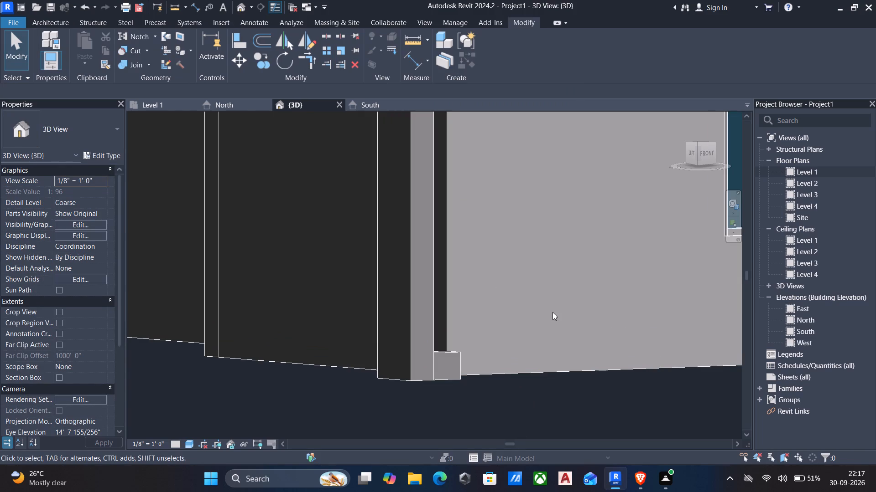
pyautogui.keyDown('shift'); pyautogui.moveTo(553, 268); pyautogui.dragTo(491, 276, button='middle'); pyautogui.keyUp('shift')
pyautogui.scroll(-1, 491, 274)
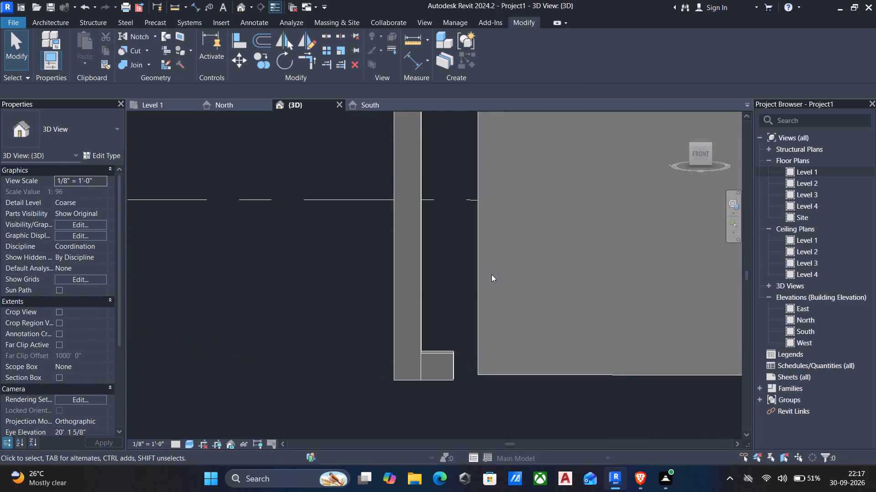
pyautogui.scroll(-2, 491, 274)
pyautogui.keyDown('shift'); pyautogui.moveTo(494, 275); pyautogui.dragTo(641, 280, button='middle'); pyautogui.keyUp('shift')
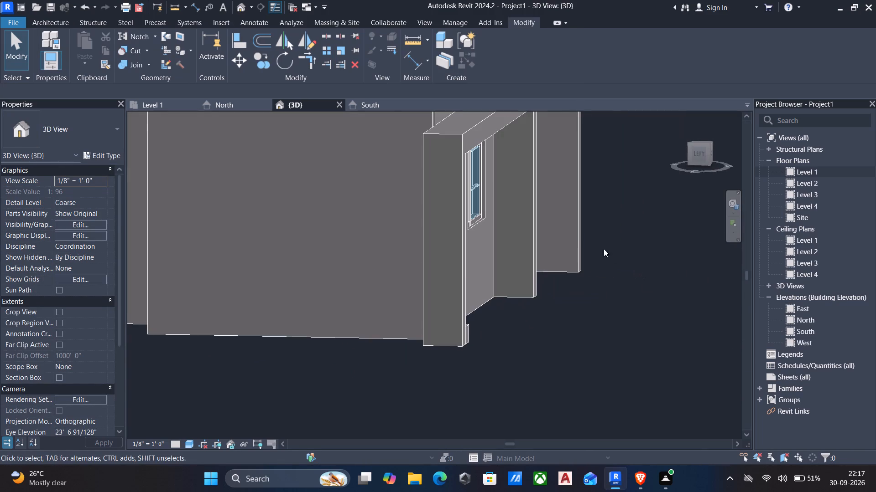
pyautogui.write('al')
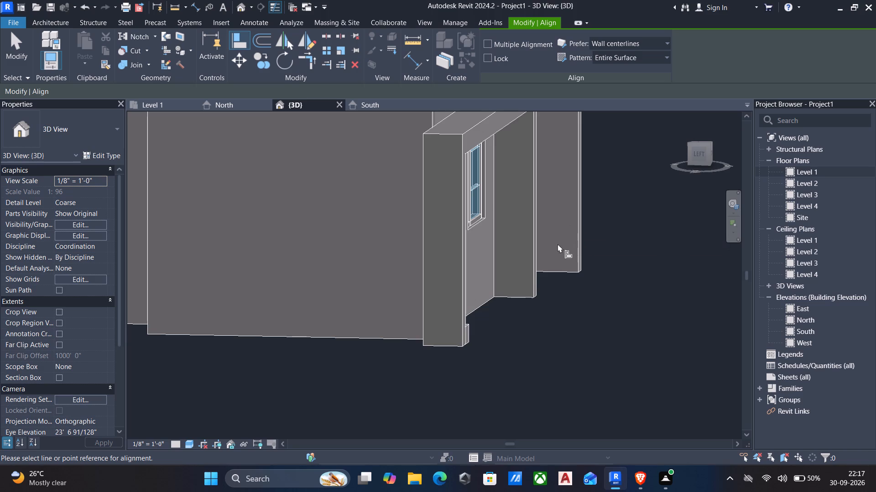
pyautogui.click(531, 267)
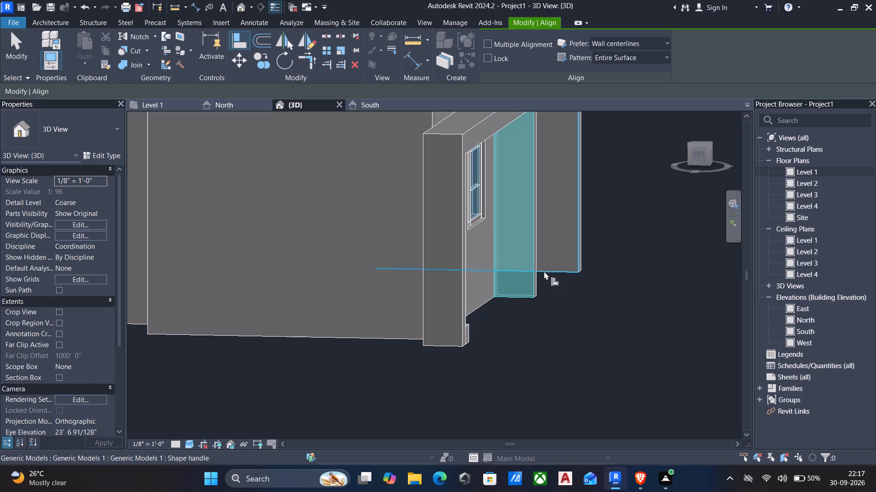
pyautogui.scroll(-2, 544, 271)
pyautogui.keyDown('shift'); pyautogui.moveTo(548, 281); pyautogui.dragTo(377, 325, button='middle'); pyautogui.keyUp('shift')
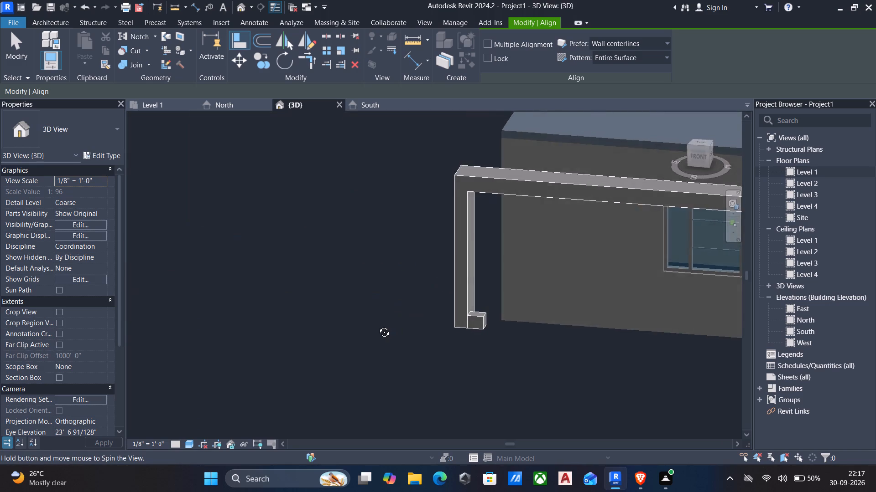
pyautogui.keyDown('shift'); pyautogui.moveTo(377, 325); pyautogui.dragTo(351, 336, button='middle'); pyautogui.keyUp('shift')
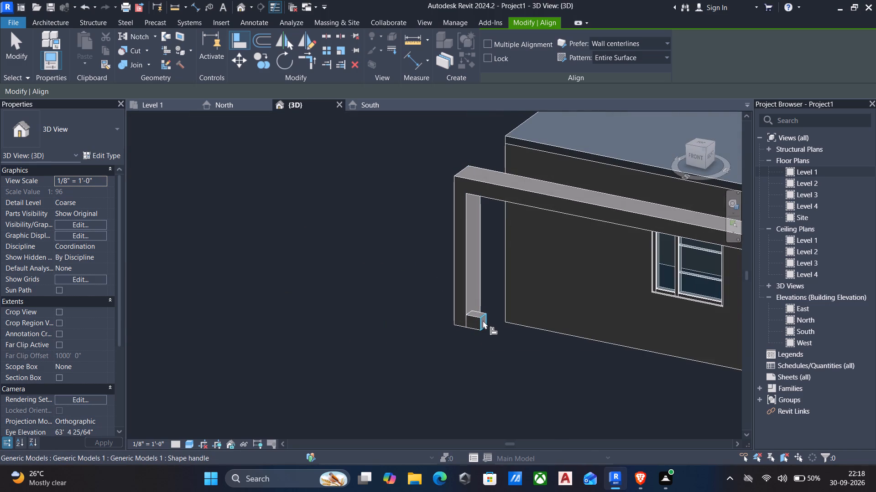
pyautogui.click(483, 320)
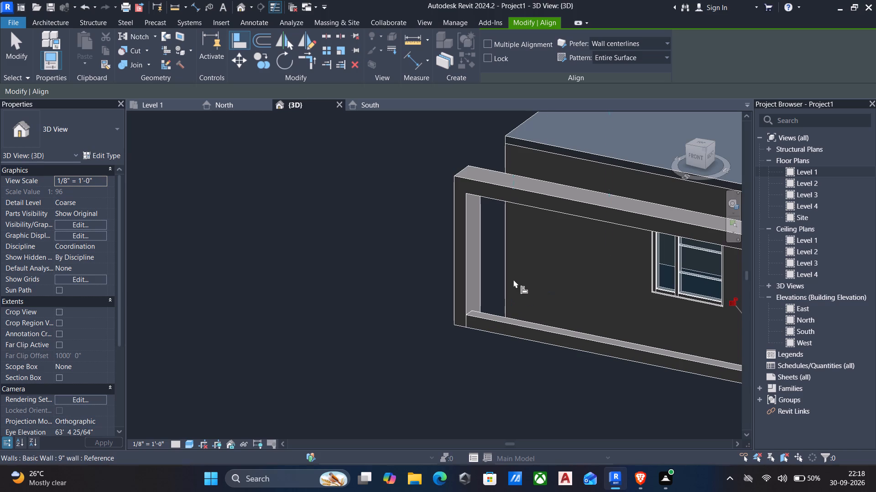
# Examine the facade frame and its bottom rail against the south wall from several angles.
pyautogui.moveTo(490, 285); pyautogui.dragTo(572, 272, button='middle')
pyautogui.moveTo(478, 269); pyautogui.dragTo(426, 279, button='middle')
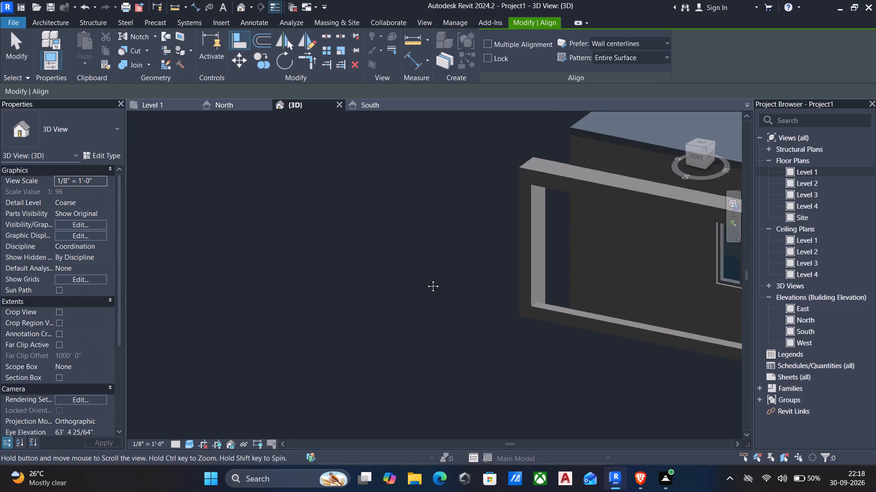
pyautogui.moveTo(426, 279); pyautogui.dragTo(312, 312, button='middle')
pyautogui.keyDown('shift'); pyautogui.moveTo(336, 316); pyautogui.dragTo(400, 272, button='middle'); pyautogui.keyUp('shift')
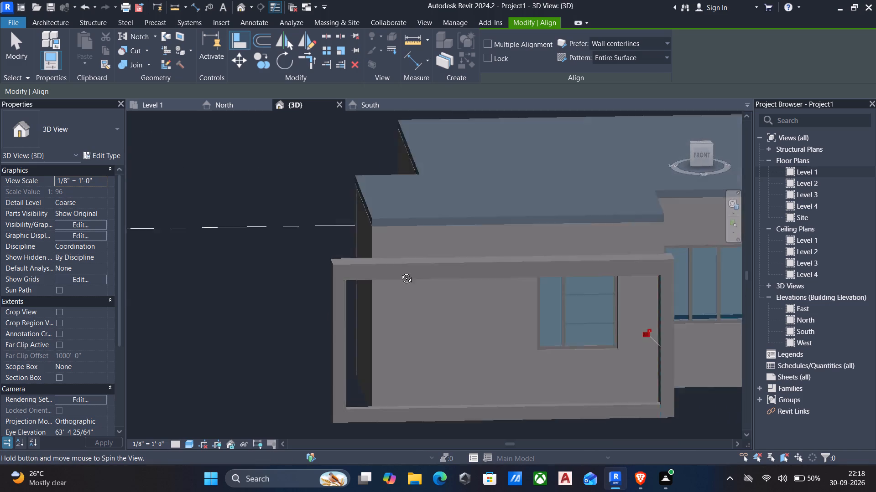
pyautogui.keyDown('shift'); pyautogui.moveTo(400, 272); pyautogui.dragTo(392, 283, button='middle'); pyautogui.keyUp('shift')
pyautogui.scroll(3, 401, 312)
pyautogui.moveTo(397, 314); pyautogui.dragTo(328, 225, button='middle')
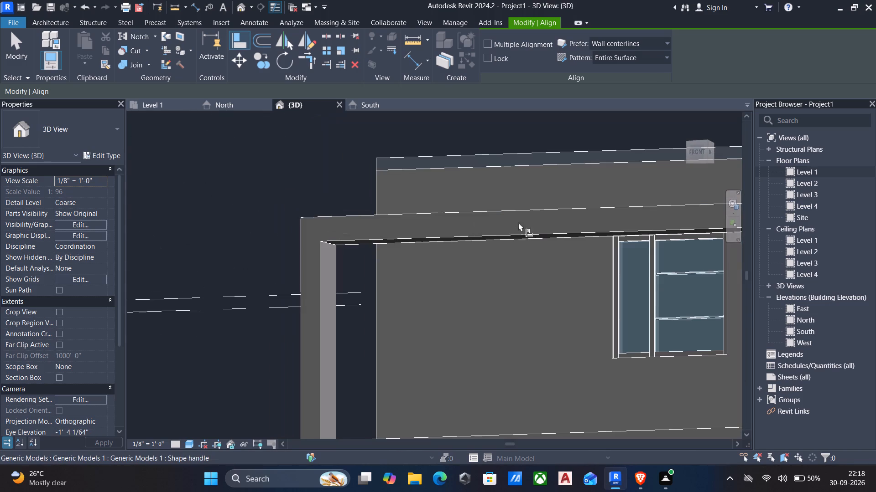
pyautogui.scroll(-7, 537, 251)
pyautogui.keyDown('shift'); pyautogui.moveTo(552, 267); pyautogui.dragTo(585, 314, button='middle'); pyautogui.keyUp('shift')
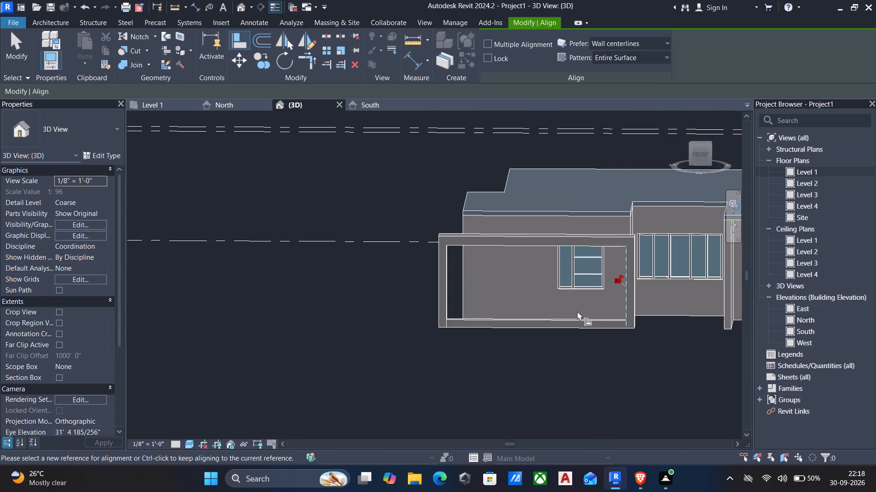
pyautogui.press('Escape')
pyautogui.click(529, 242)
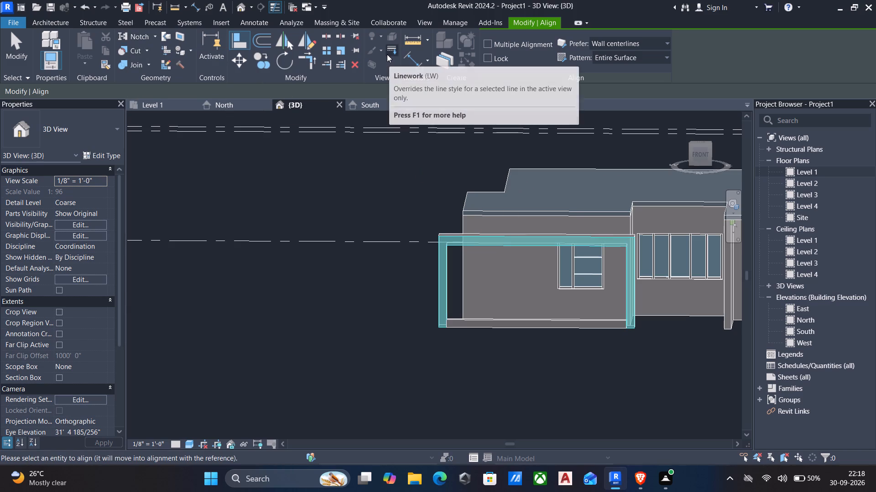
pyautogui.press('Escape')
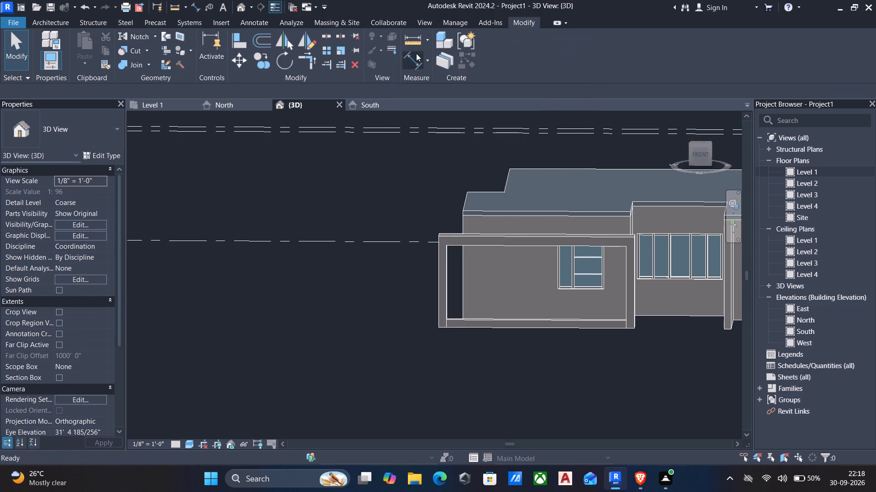
# Reopen the facade frame for in-place editing and start a new extrusion.
pyautogui.click(538, 238)
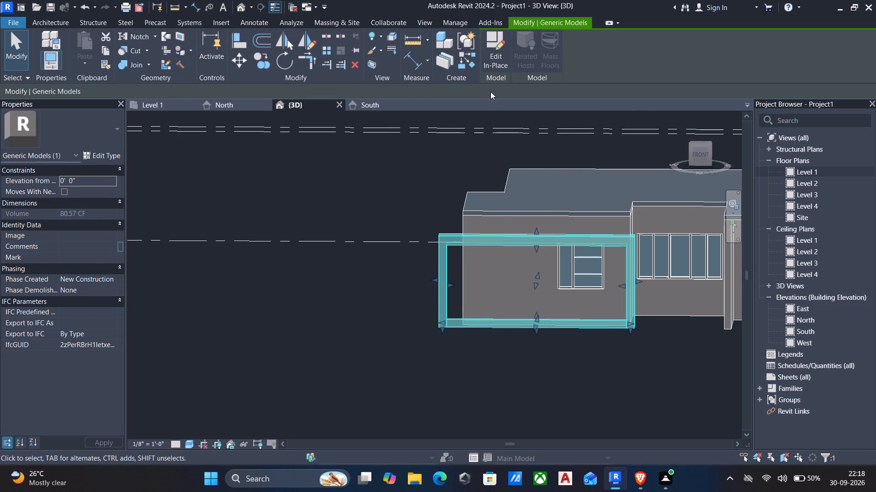
pyautogui.click(491, 54)
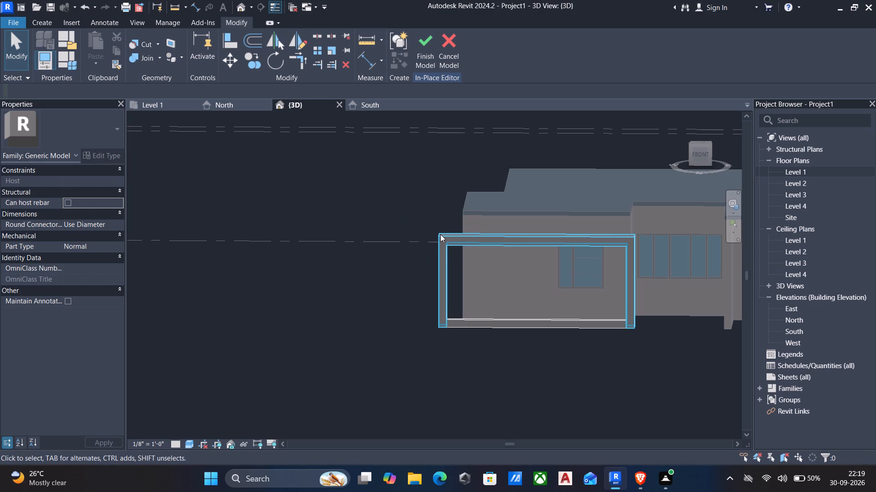
pyautogui.click(34, 23)
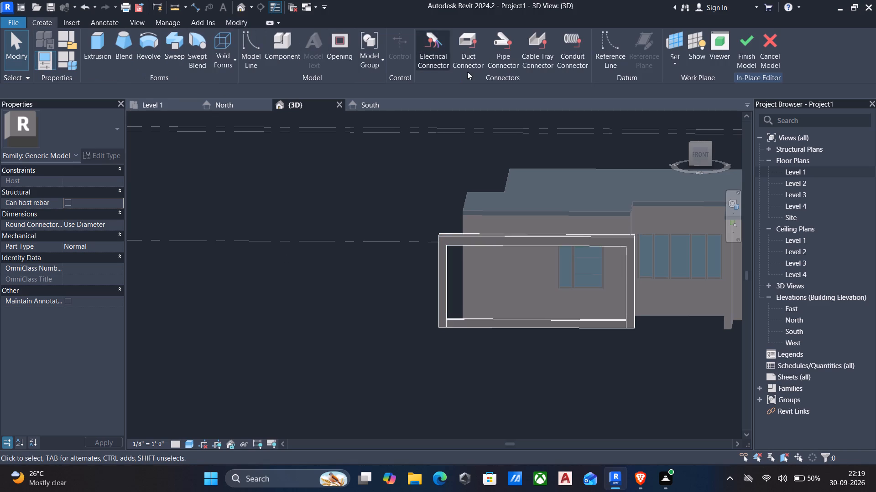
pyautogui.click(99, 46)
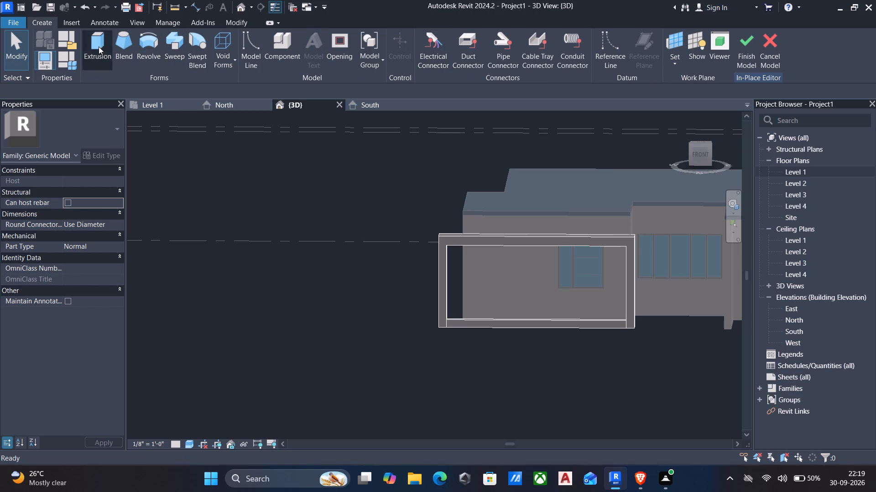
# Set the new extrusion's work plane to the top face of the facade frame's bottom rail.
pyautogui.click(528, 68)
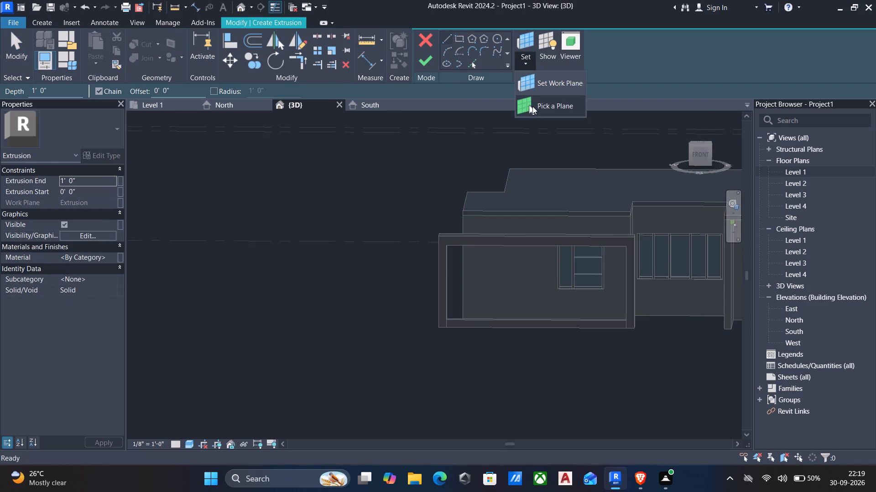
pyautogui.click(532, 106)
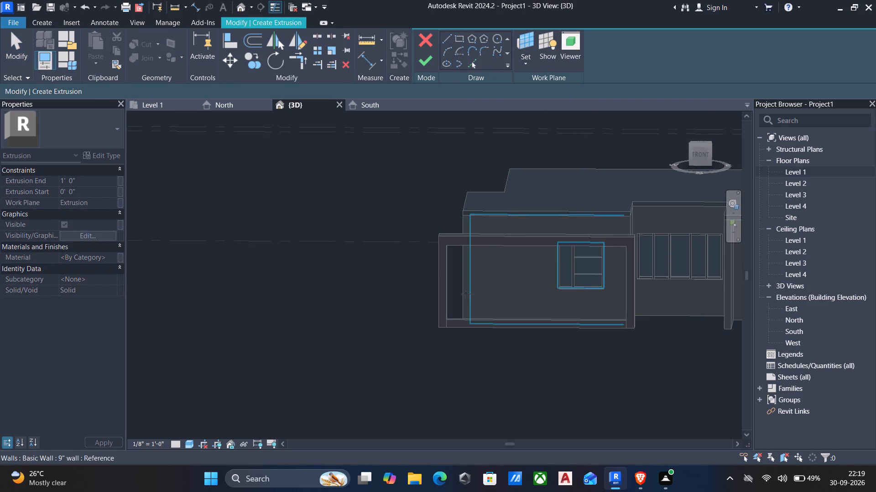
pyautogui.scroll(11, 457, 321)
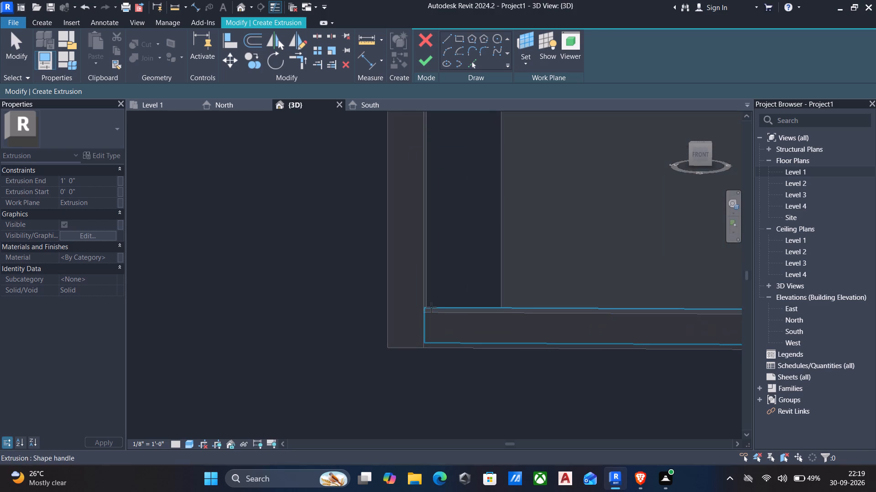
pyautogui.keyDown('shift'); pyautogui.moveTo(443, 312); pyautogui.dragTo(383, 365, button='middle'); pyautogui.keyUp('shift')
pyautogui.scroll(-2, 483, 149)
pyautogui.moveTo(493, 160); pyautogui.dragTo(459, 262, button='middle')
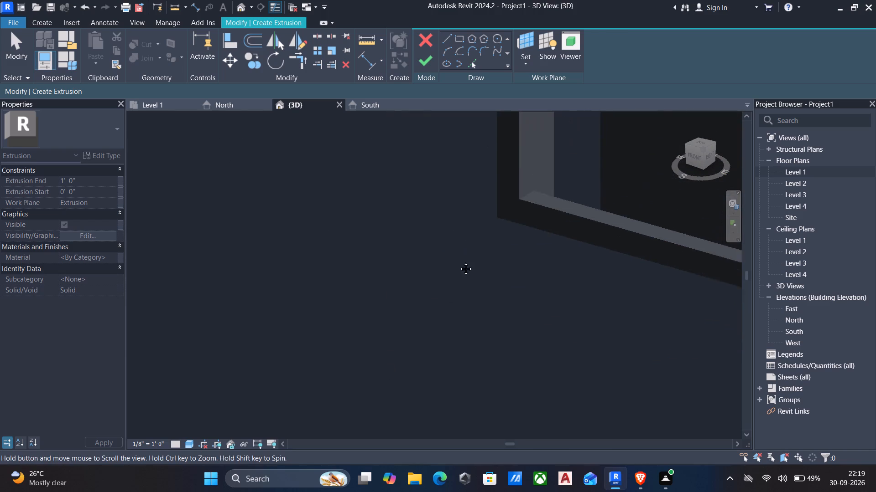
pyautogui.moveTo(459, 262); pyautogui.dragTo(459, 297, button='middle')
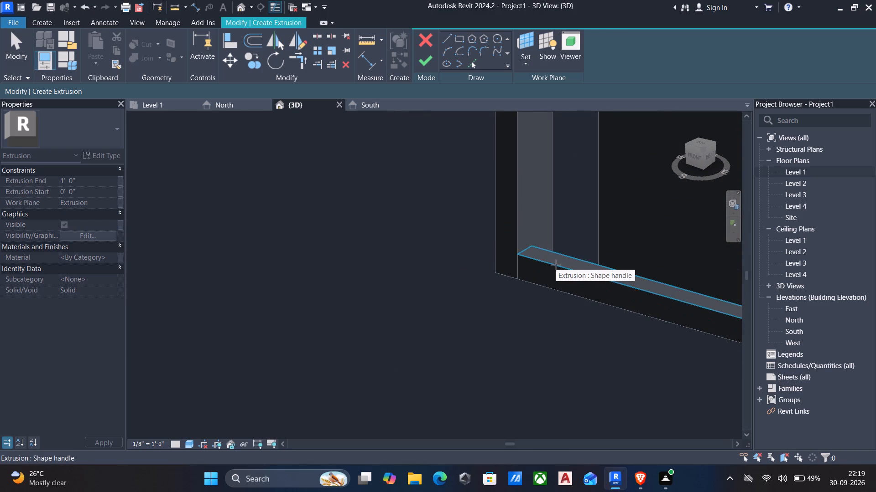
pyautogui.click(556, 265)
# Sketch a rectangle about 2 5/8" wide by 4" deep on the rail's top face, near the west leg.
pyautogui.click(460, 38)
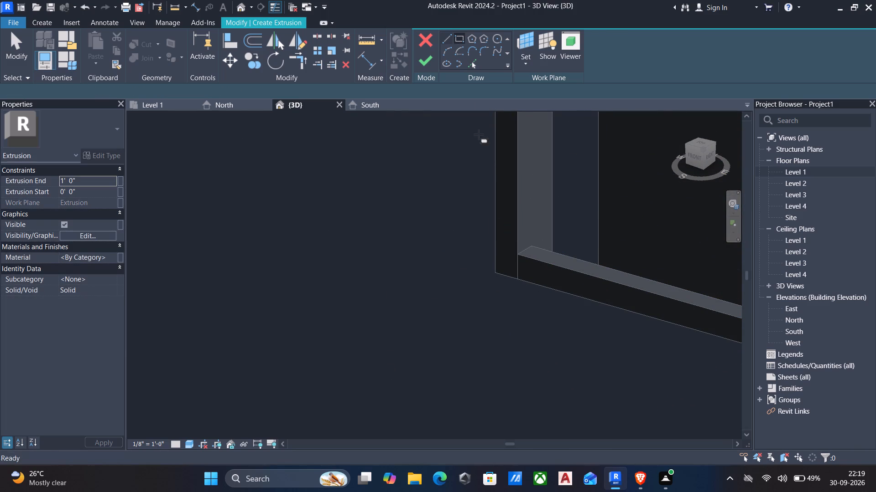
pyautogui.scroll(11, 550, 252)
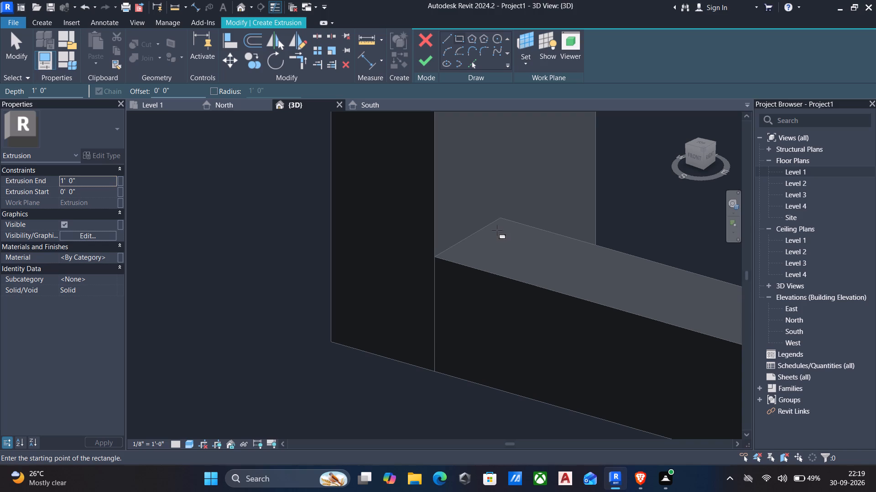
pyautogui.click(497, 230)
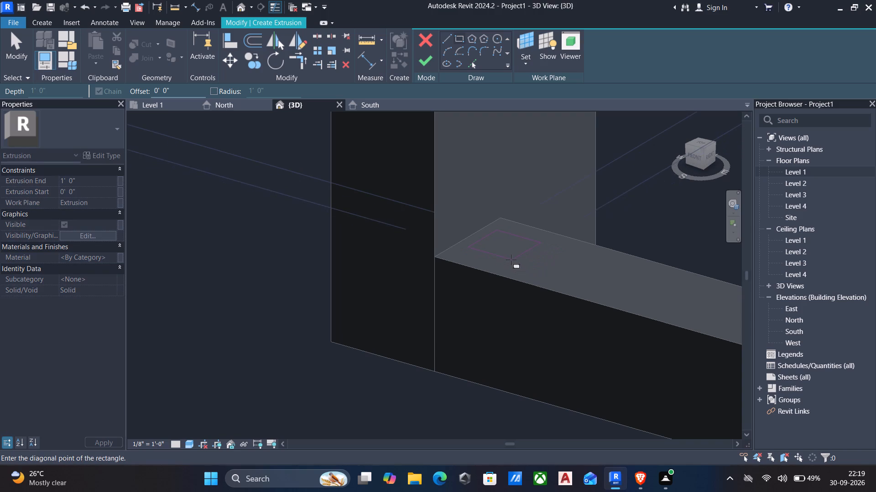
pyautogui.scroll(4, 510, 258)
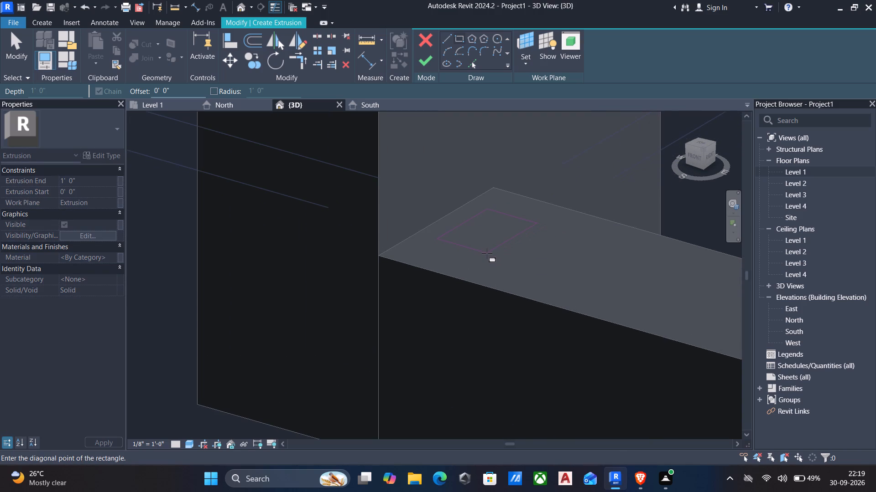
pyautogui.click(487, 253)
pyautogui.press('Escape')
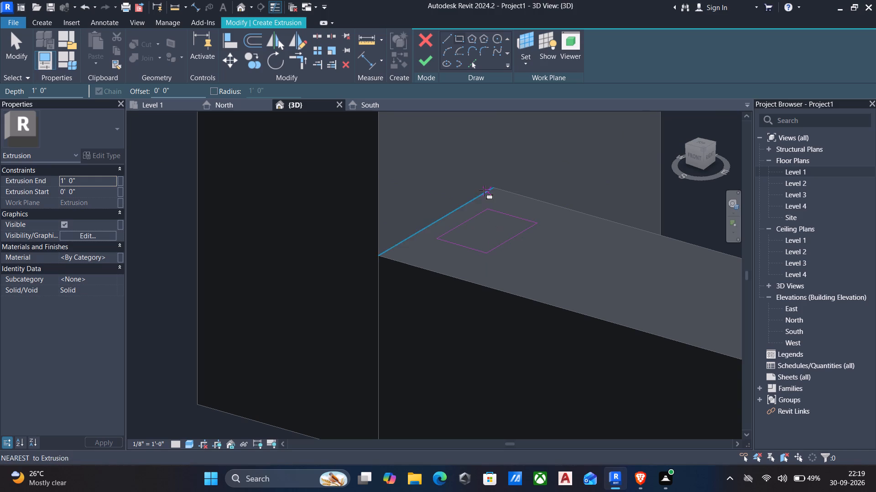
pyautogui.press('Escape')
# Select all four lines of the rectangle and nudge it slightly east along the rail.
pyautogui.moveTo(480, 190); pyautogui.dragTo(522, 272)
pyautogui.moveTo(547, 281); pyautogui.dragTo(474, 231)
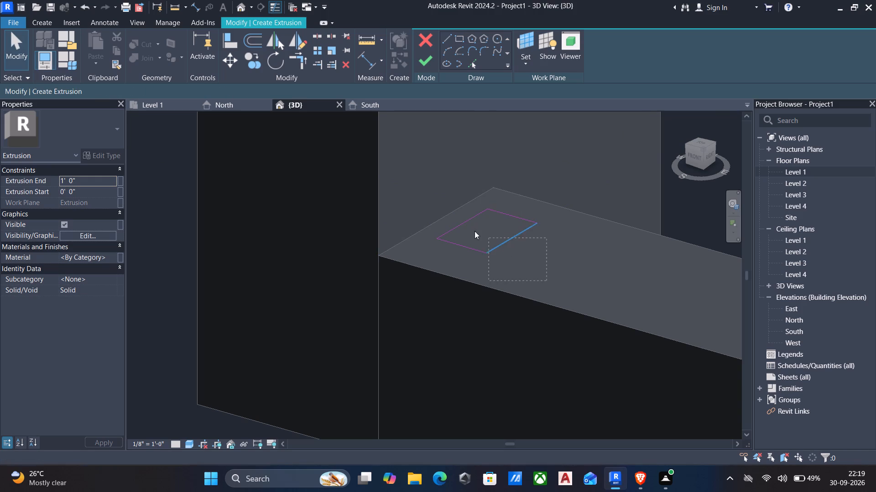
pyautogui.moveTo(474, 231); pyautogui.dragTo(434, 188)
pyautogui.press('Right')
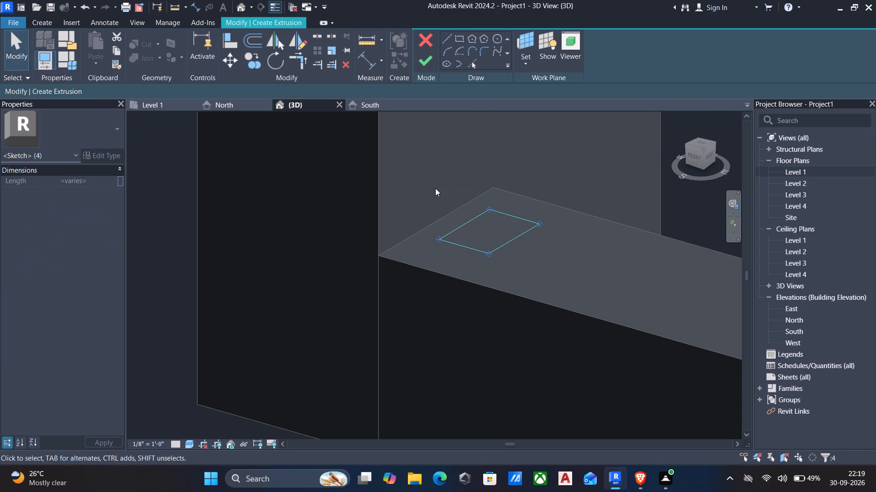
pyautogui.scroll(-3, 460, 204)
pyautogui.press('Right')
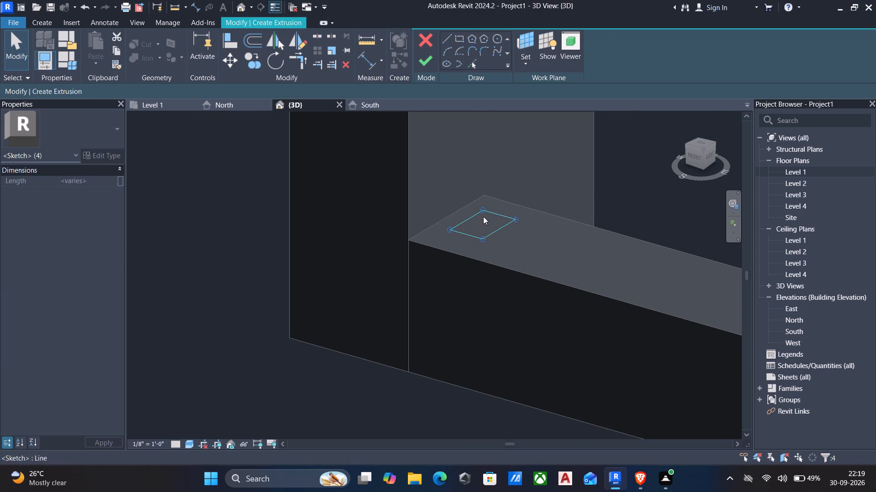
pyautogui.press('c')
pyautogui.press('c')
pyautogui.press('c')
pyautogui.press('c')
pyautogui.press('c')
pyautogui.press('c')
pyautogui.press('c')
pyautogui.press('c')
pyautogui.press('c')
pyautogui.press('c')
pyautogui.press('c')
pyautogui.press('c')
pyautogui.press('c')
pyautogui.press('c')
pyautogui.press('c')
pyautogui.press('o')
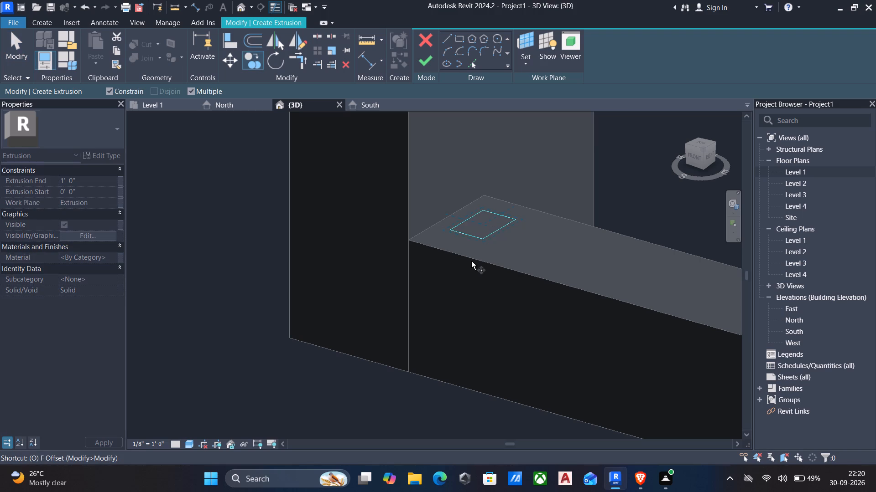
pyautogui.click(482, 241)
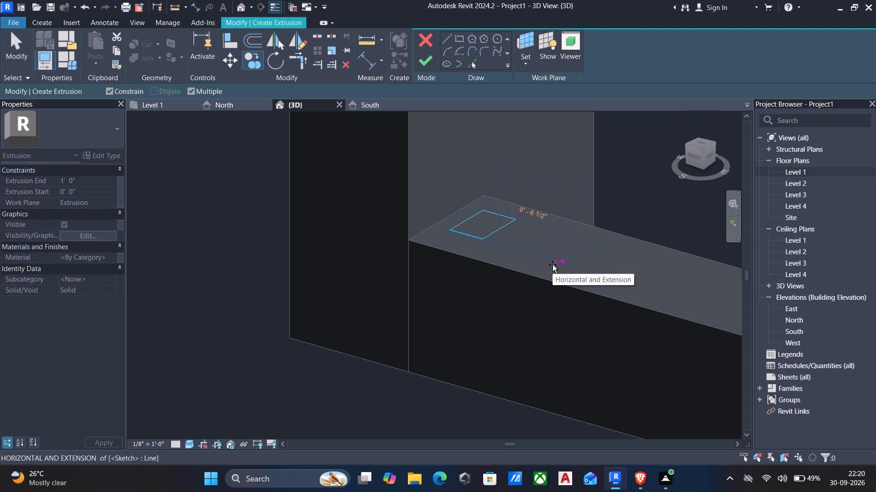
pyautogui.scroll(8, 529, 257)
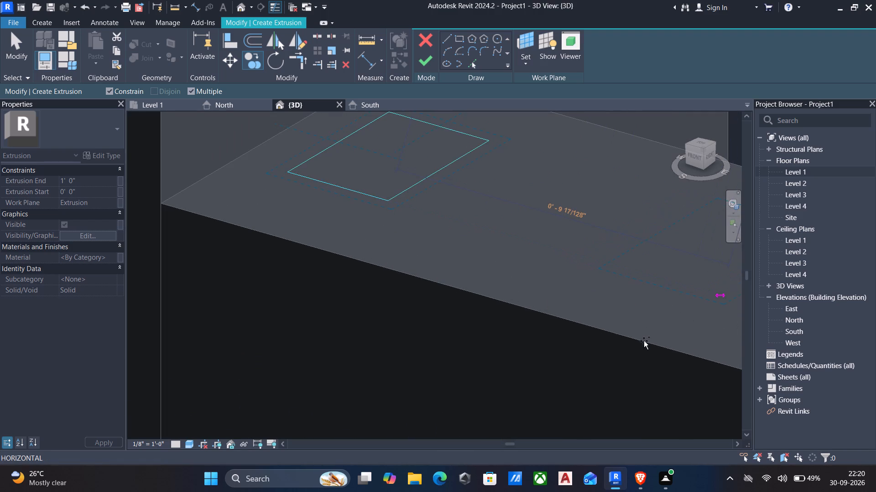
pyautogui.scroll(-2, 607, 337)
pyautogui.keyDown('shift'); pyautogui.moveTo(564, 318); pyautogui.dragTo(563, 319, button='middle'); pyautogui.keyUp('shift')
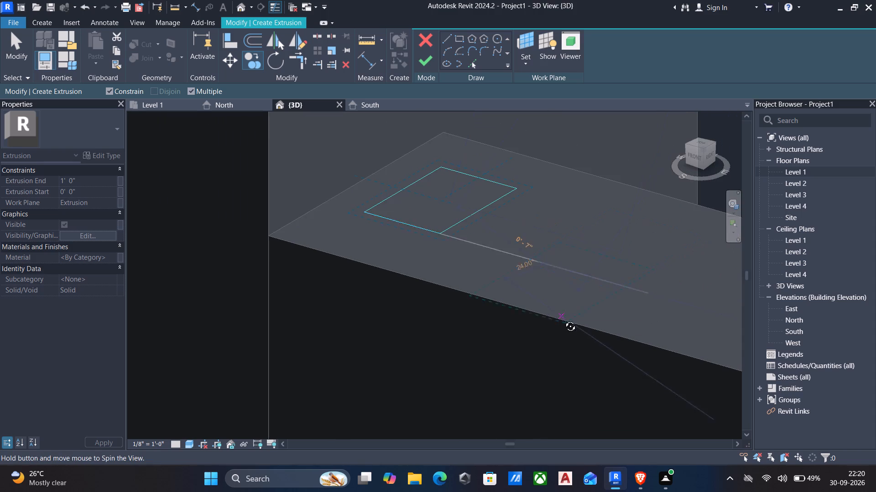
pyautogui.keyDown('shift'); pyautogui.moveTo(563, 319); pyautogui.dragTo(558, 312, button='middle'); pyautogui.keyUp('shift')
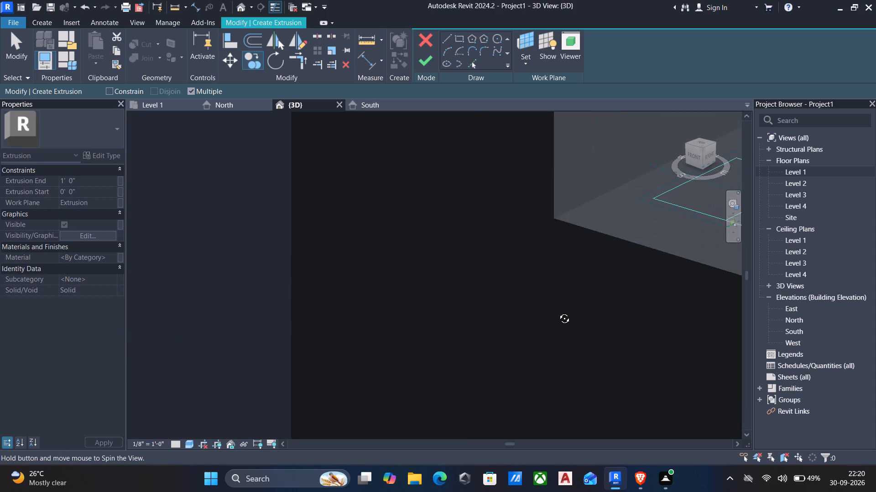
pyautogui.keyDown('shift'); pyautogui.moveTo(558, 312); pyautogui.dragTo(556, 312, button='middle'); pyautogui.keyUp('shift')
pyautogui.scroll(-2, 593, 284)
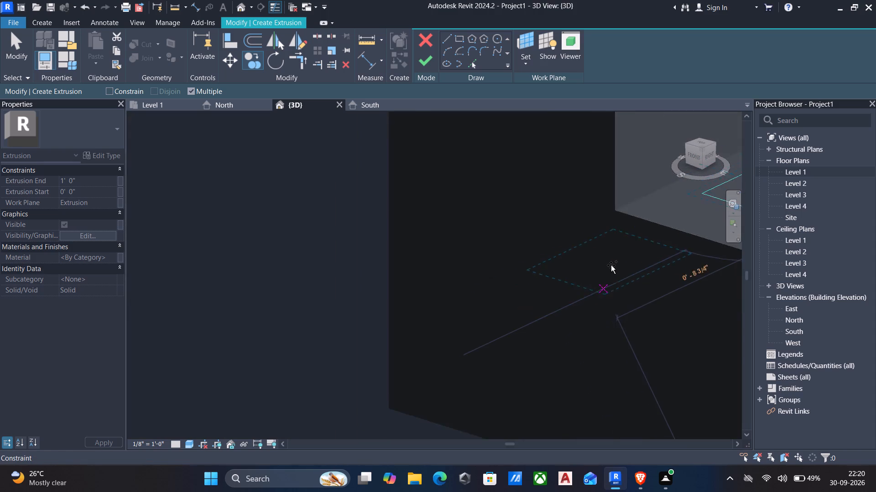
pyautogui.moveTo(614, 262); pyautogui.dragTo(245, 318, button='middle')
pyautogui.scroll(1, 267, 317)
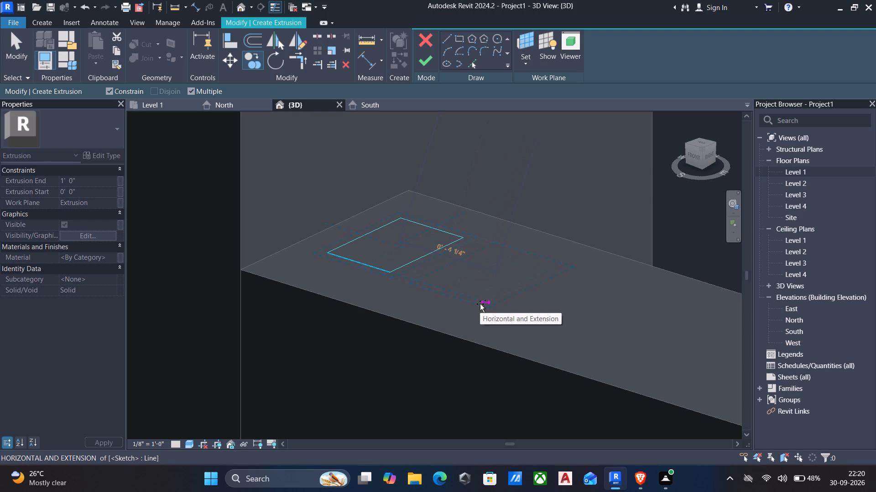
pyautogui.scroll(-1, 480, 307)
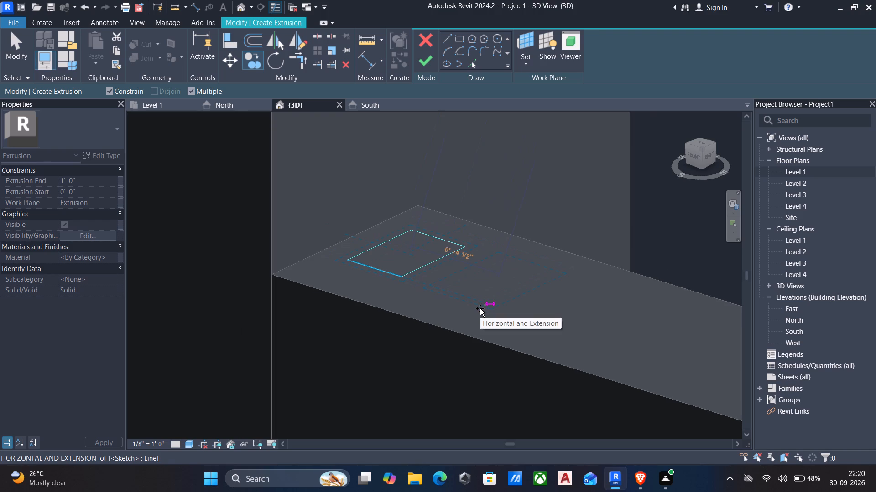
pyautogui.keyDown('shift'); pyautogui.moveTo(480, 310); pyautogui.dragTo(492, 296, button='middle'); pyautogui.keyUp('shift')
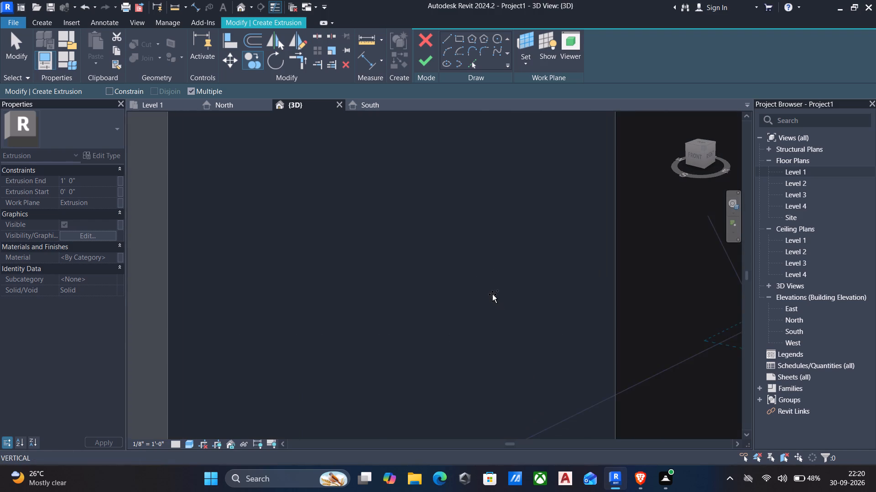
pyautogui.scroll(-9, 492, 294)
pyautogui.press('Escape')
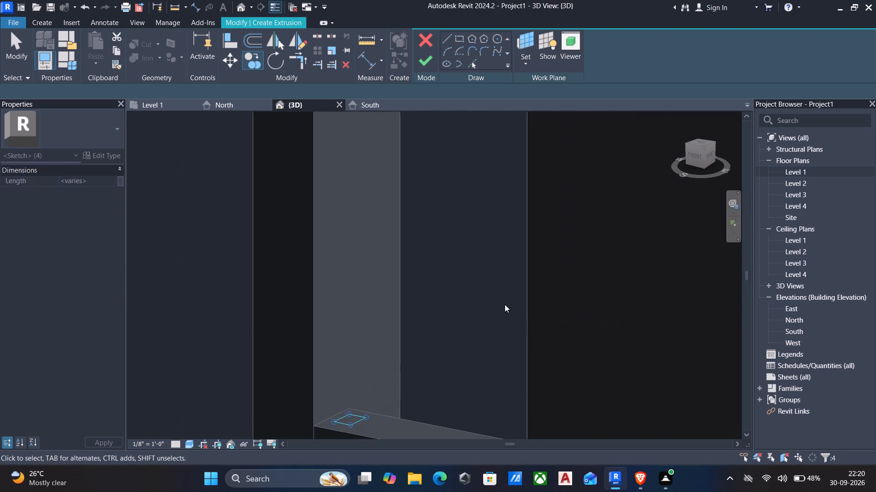
# Nudge the rectangle's east side line west until the rectangle is 1 3/4" wide.
pyautogui.scroll(-2, 503, 318)
pyautogui.keyDown('shift'); pyautogui.moveTo(502, 329); pyautogui.dragTo(528, 319, button='middle'); pyautogui.keyUp('shift')
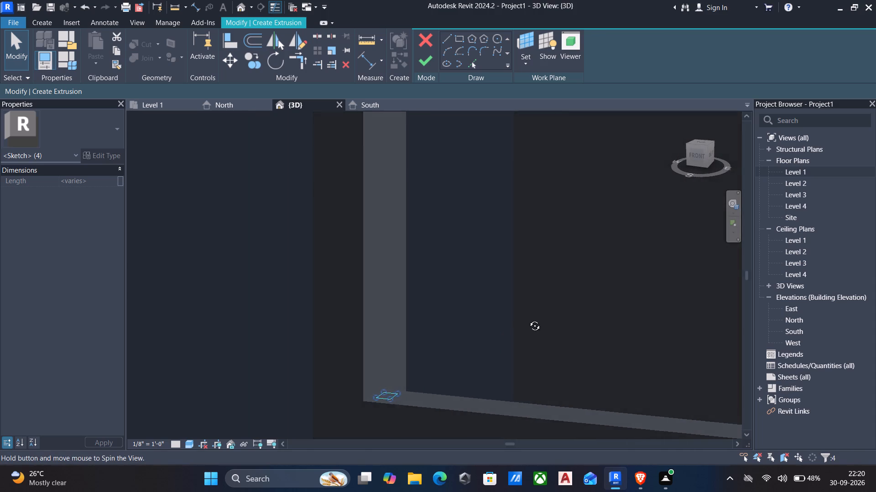
pyautogui.keyDown('shift'); pyautogui.moveTo(528, 319); pyautogui.dragTo(545, 318, button='middle'); pyautogui.keyUp('shift')
pyautogui.scroll(-4, 545, 317)
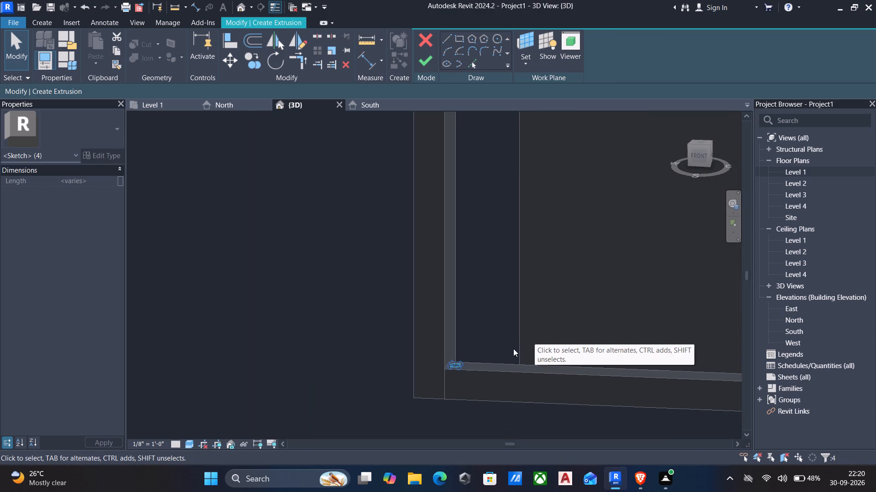
pyautogui.scroll(11, 463, 371)
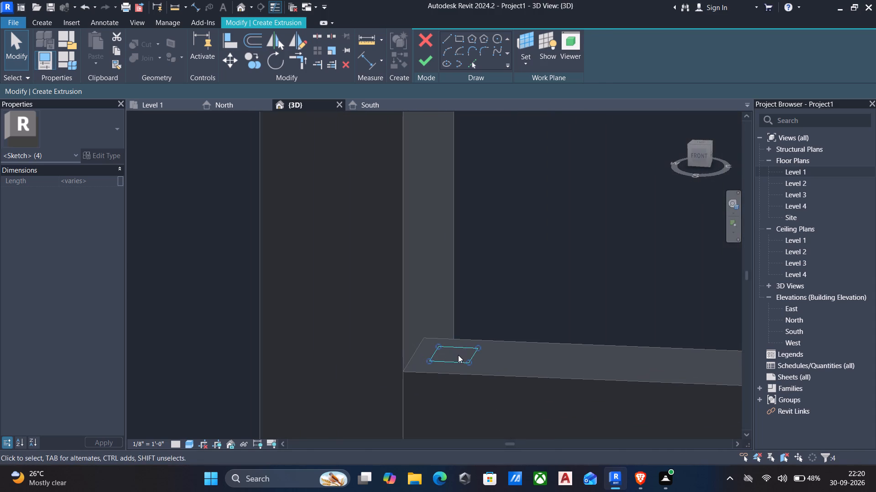
pyautogui.press('Escape')
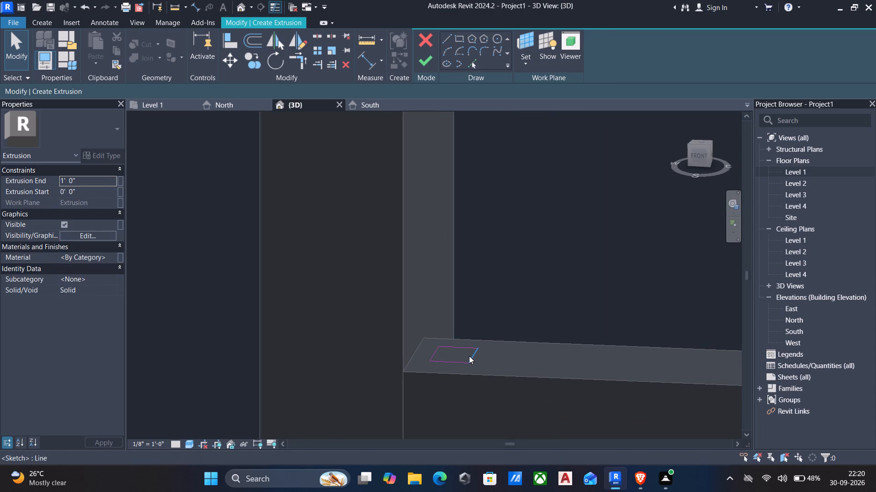
pyautogui.click(469, 356)
pyautogui.press('Left')
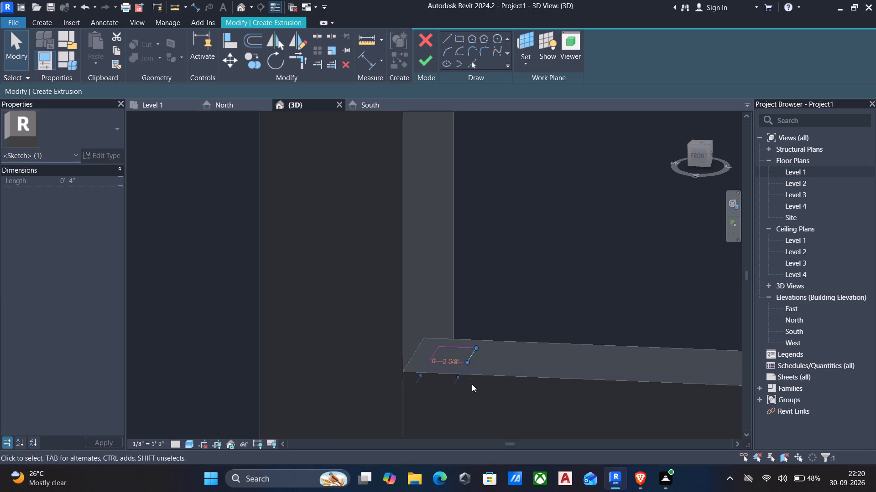
pyautogui.press('Left')
pyautogui.press('Left')
pyautogui.press('Left')
pyautogui.press('Left')
pyautogui.press('Left')
pyautogui.press('Left')
pyautogui.press('Left')
pyautogui.press('Left')
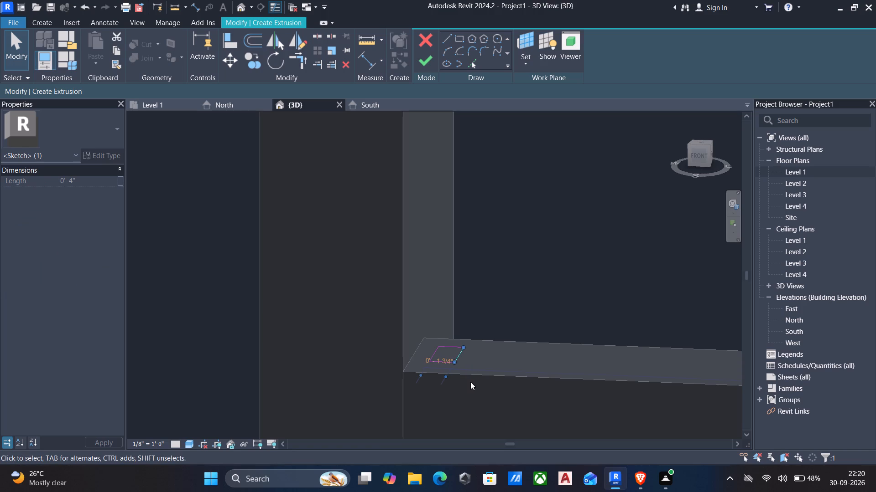
pyautogui.press('Escape')
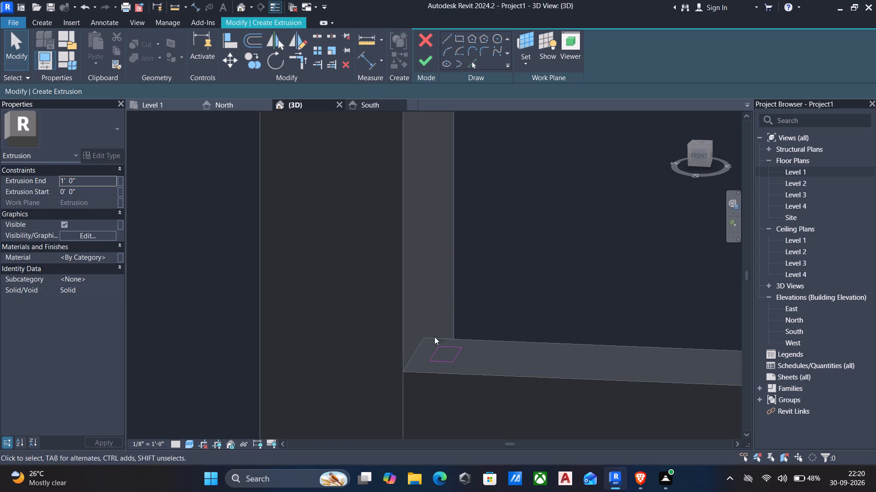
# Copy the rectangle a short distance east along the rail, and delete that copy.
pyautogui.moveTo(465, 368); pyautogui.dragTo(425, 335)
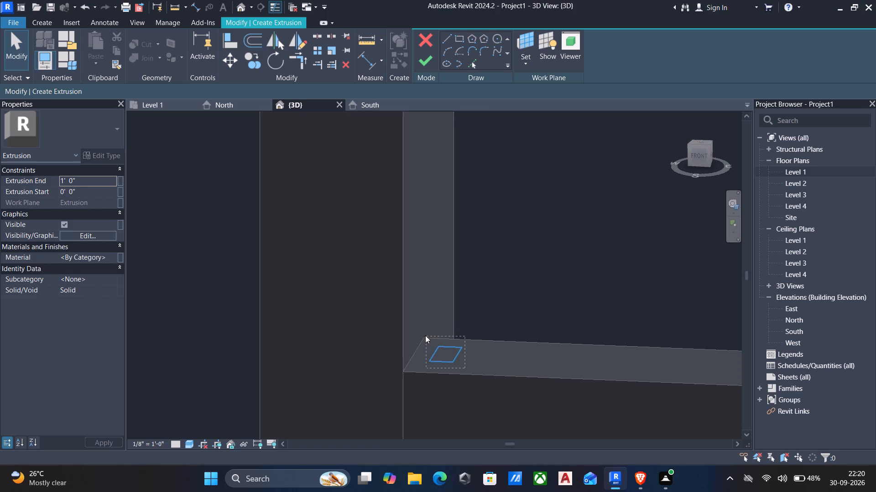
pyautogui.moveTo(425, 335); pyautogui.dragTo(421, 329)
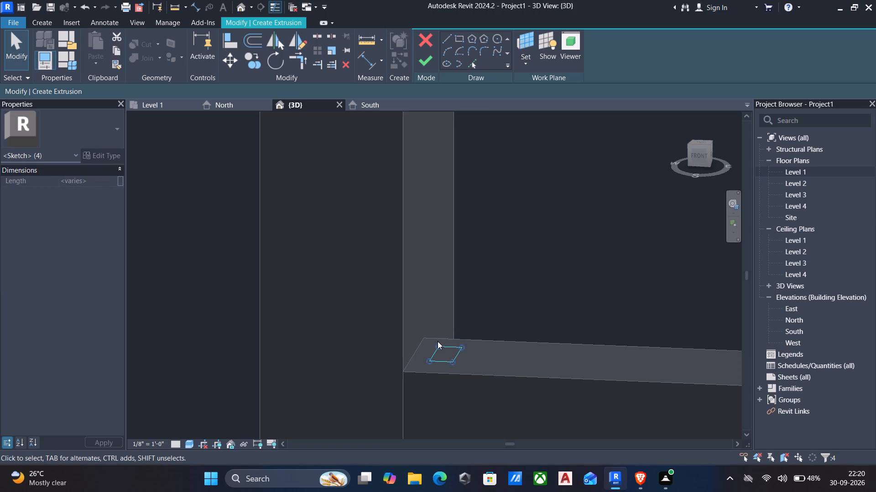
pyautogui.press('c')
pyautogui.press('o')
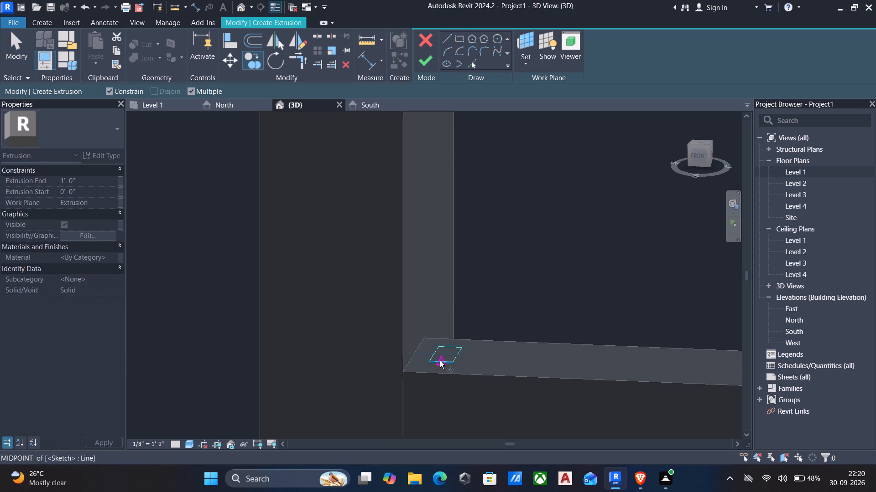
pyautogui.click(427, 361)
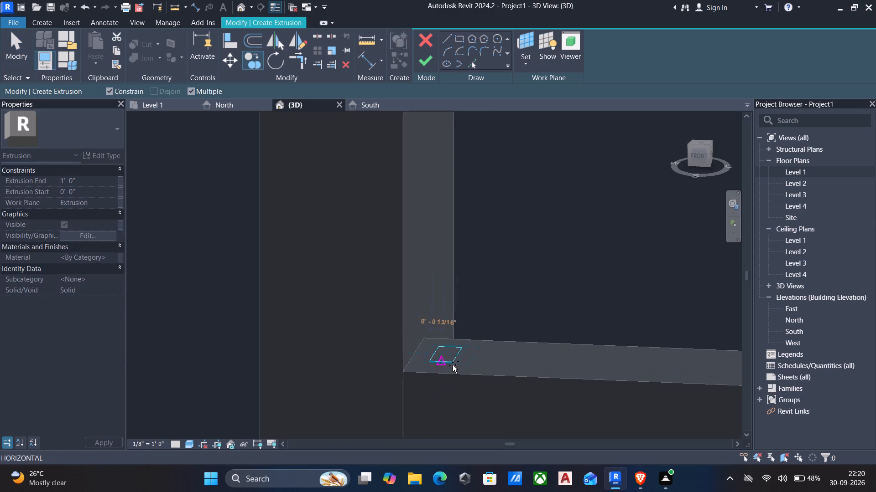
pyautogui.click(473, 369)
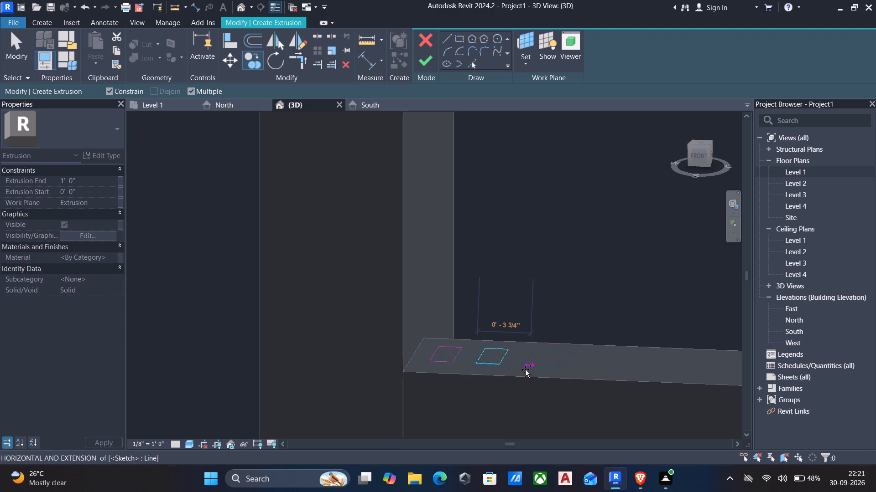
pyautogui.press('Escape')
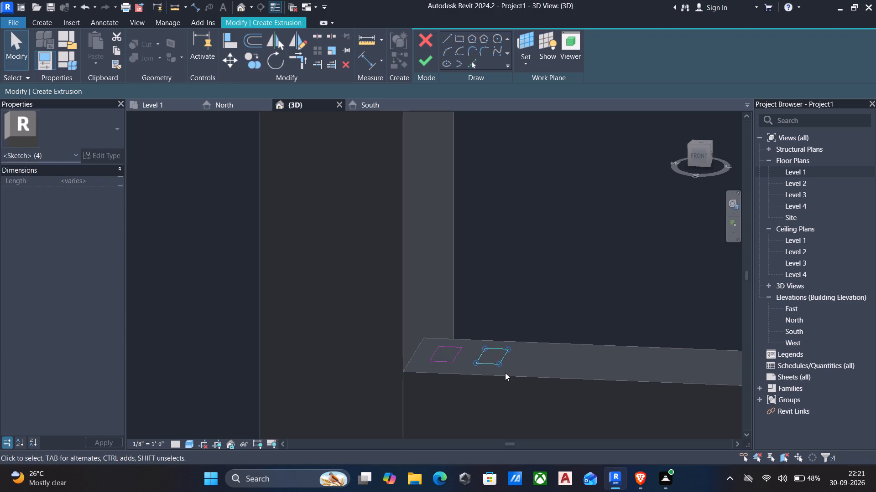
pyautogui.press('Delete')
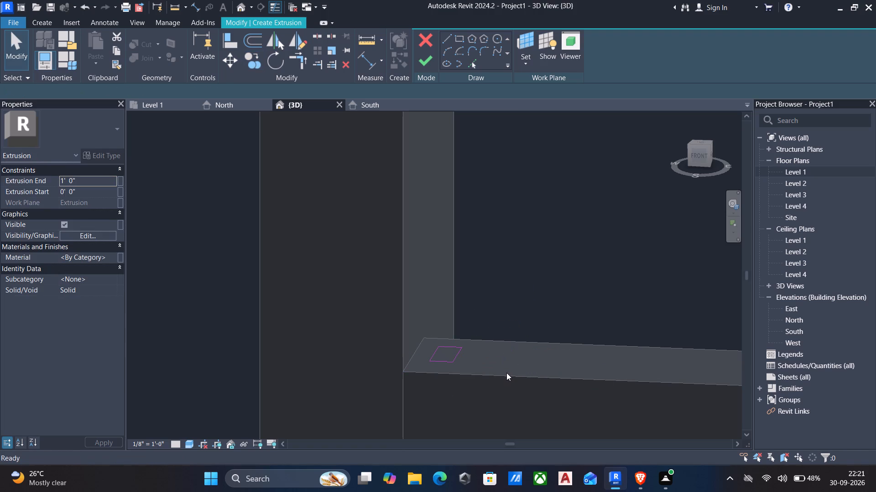
# Select the whole rectangle and copy it 3' east along the rail, with multiple copies enabled.
pyautogui.moveTo(481, 376); pyautogui.dragTo(460, 342)
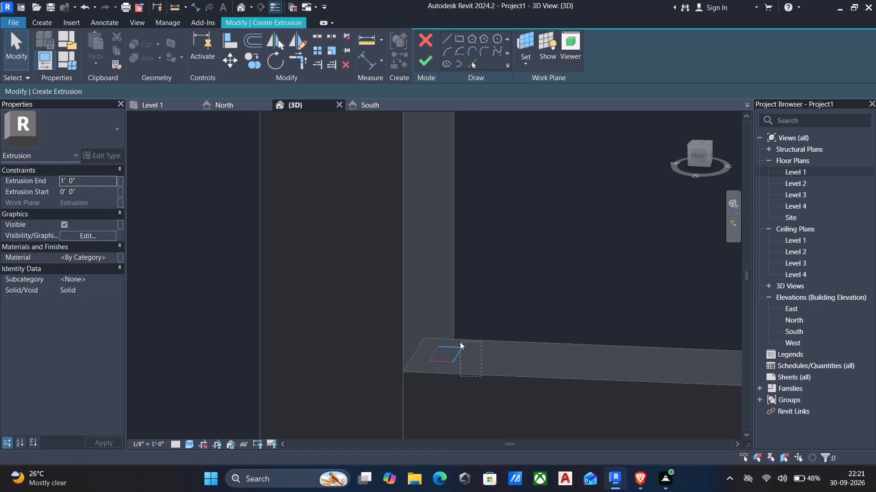
pyautogui.moveTo(460, 342); pyautogui.dragTo(415, 330)
pyautogui.press('c')
pyautogui.press('o')
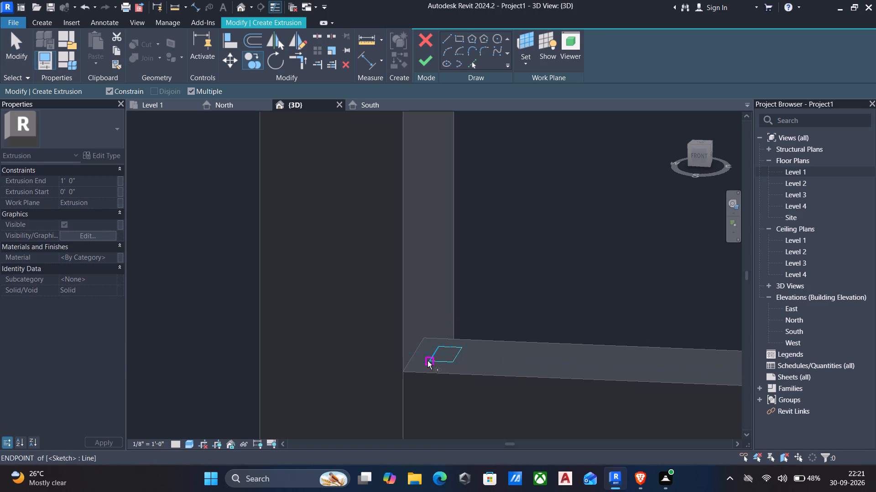
pyautogui.moveTo(428, 365); pyautogui.dragTo(428, 373)
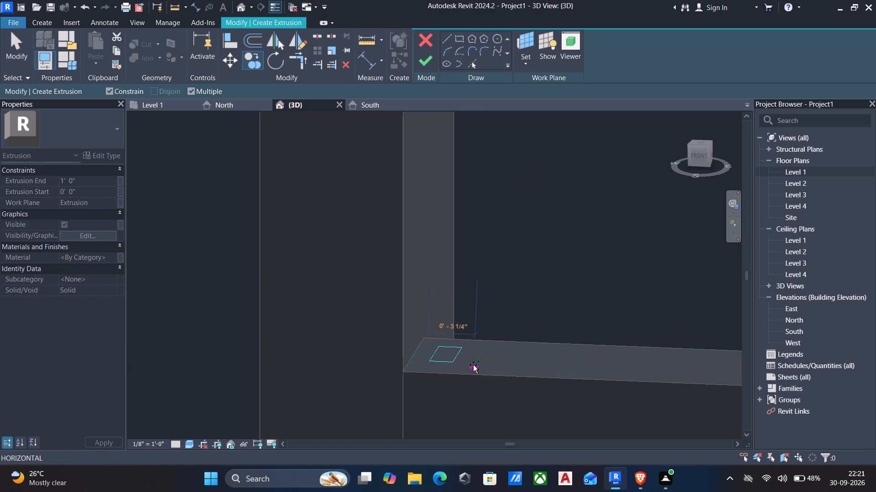
pyautogui.scroll(4, 474, 365)
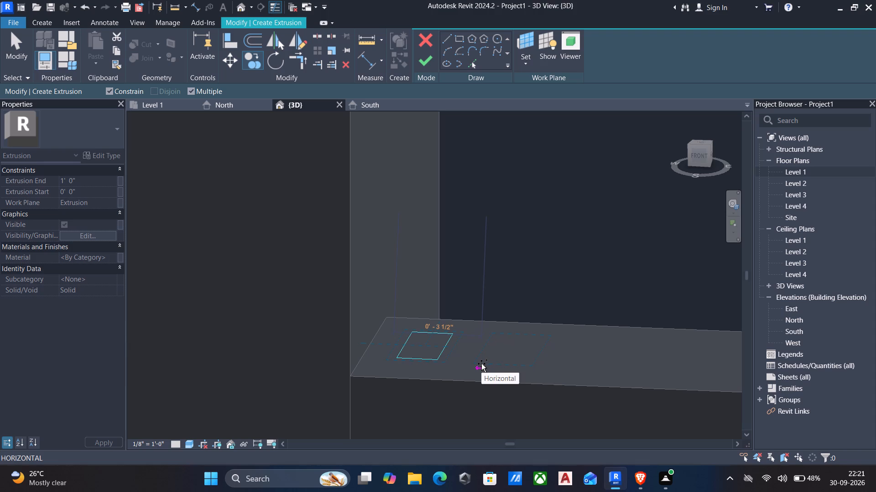
pyautogui.scroll(4, 480, 363)
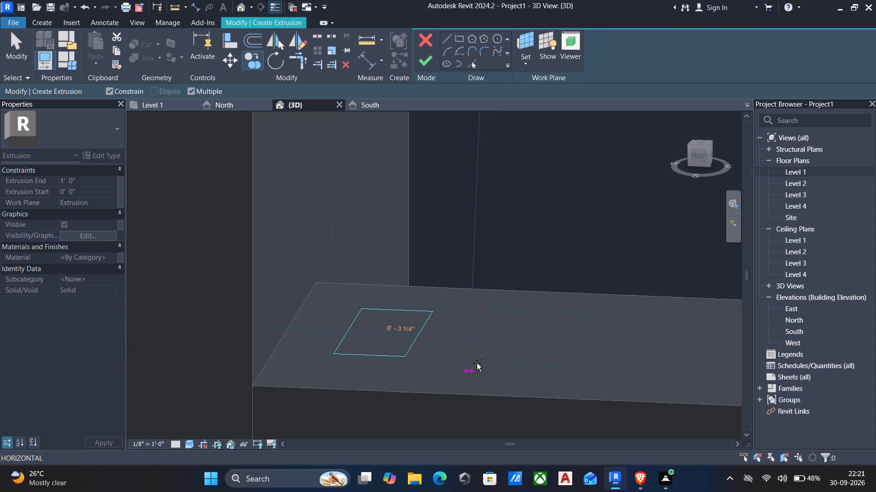
pyautogui.write("3'")
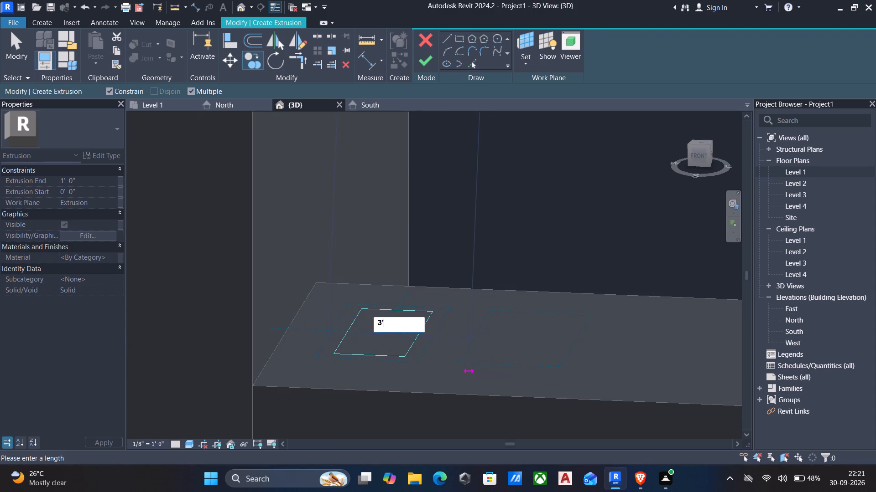
pyautogui.press('Return')
# Place three more copies along the rail, offset 6", 9" and 12" west, each from the preceding copy.
pyautogui.scroll(-2, 549, 362)
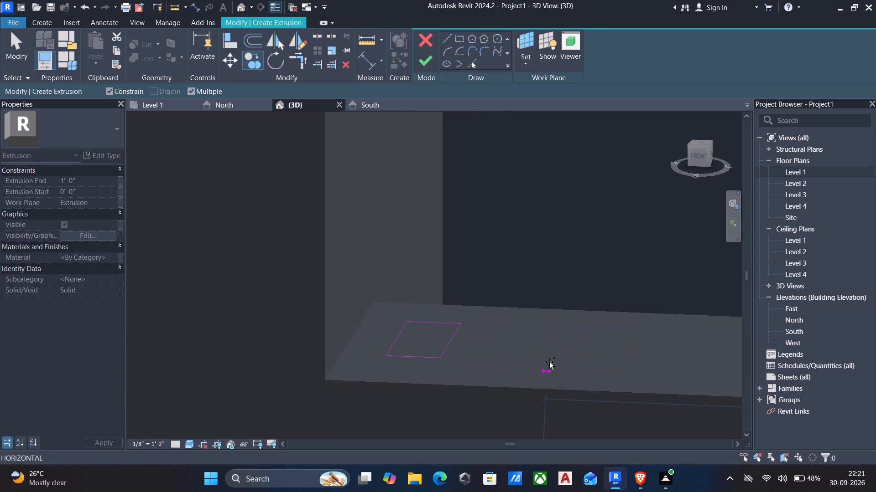
pyautogui.scroll(-1, 549, 362)
pyautogui.moveTo(549, 366); pyautogui.dragTo(492, 359, button='middle')
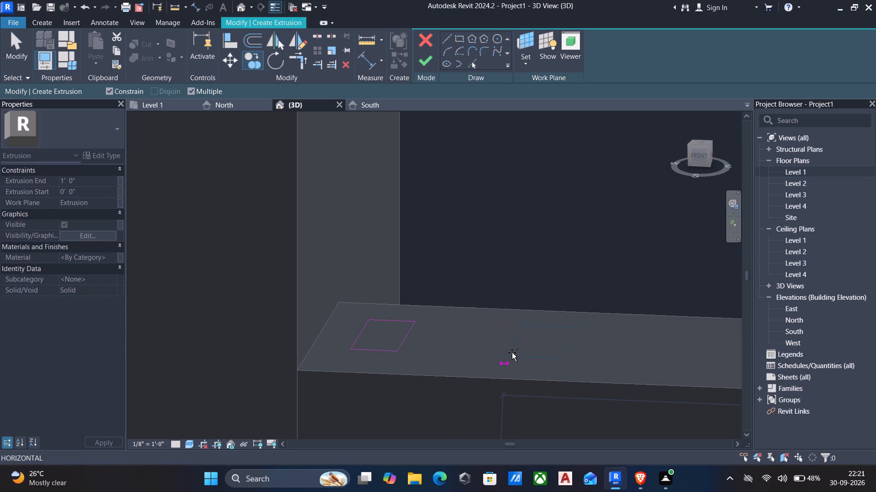
pyautogui.press('6')
pyautogui.hotkey('shift', '"')
pyautogui.press('Return')
pyautogui.scroll(-2, 529, 351)
pyautogui.moveTo(529, 356); pyautogui.dragTo(512, 357, button='middle')
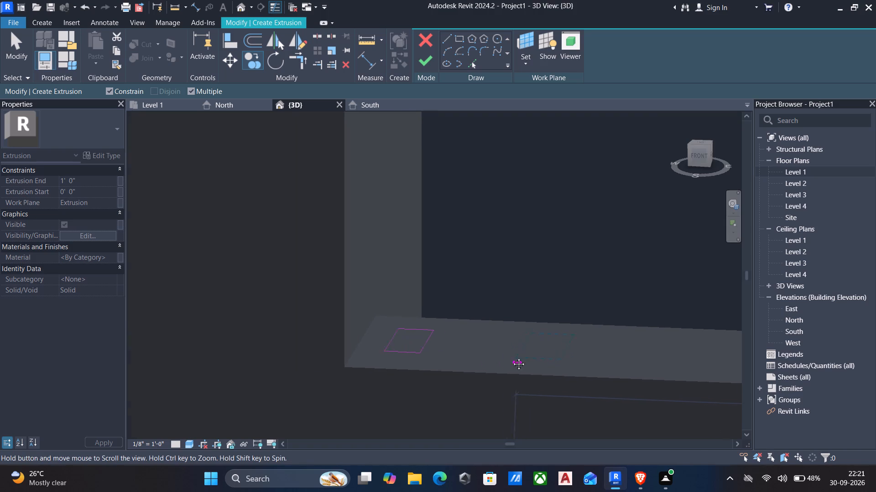
pyautogui.moveTo(512, 357); pyautogui.dragTo(467, 342, button='middle')
pyautogui.scroll(-2, 530, 337)
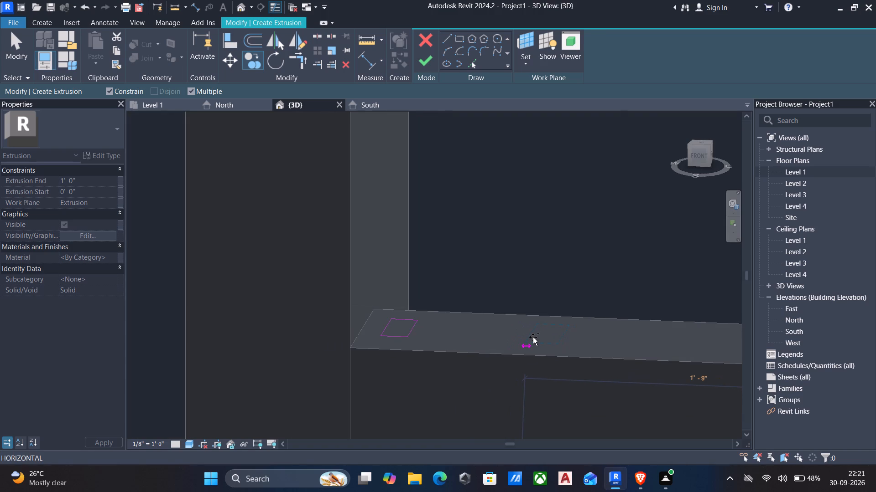
pyautogui.write('9"')
pyautogui.press('Return')
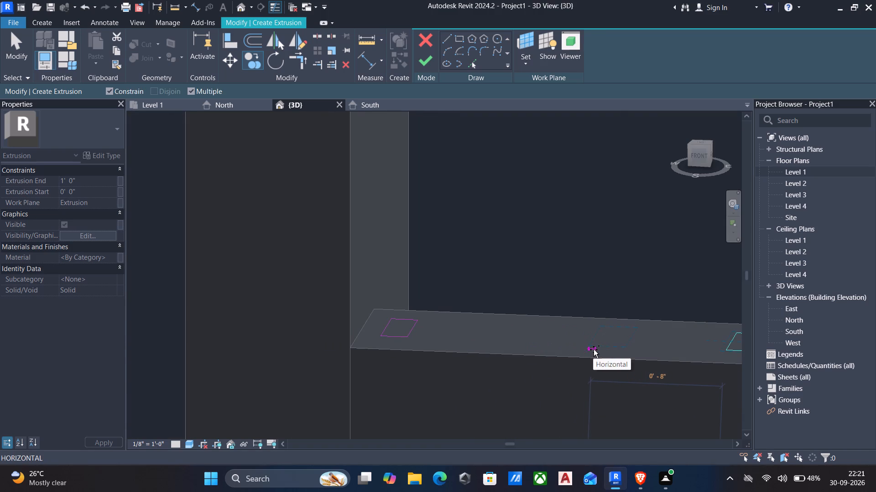
pyautogui.write('12"')
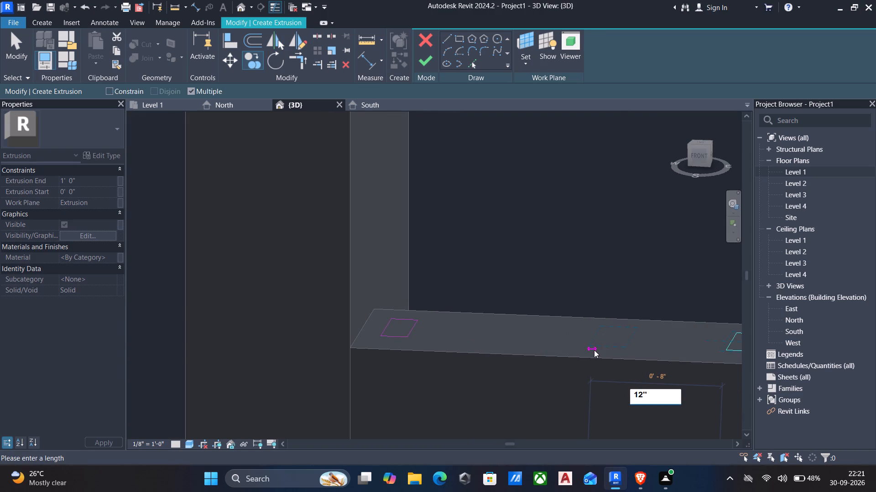
pyautogui.press('Return')
pyautogui.scroll(-2, 625, 351)
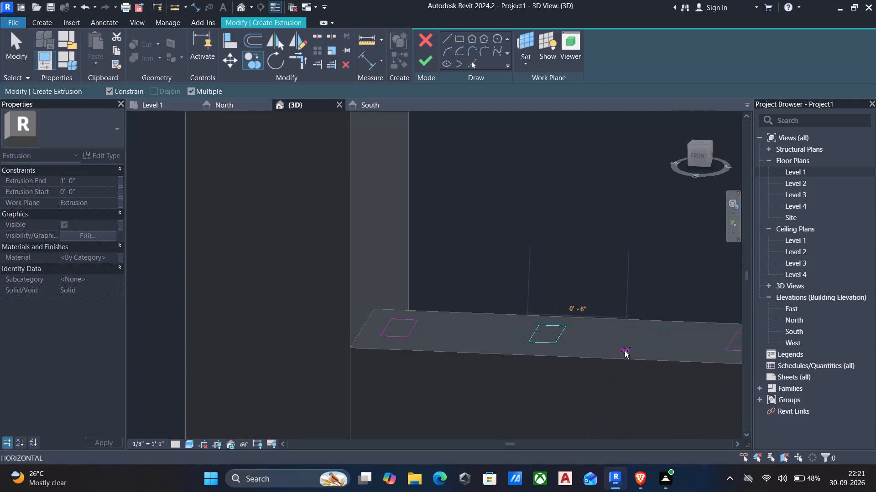
pyautogui.moveTo(612, 360); pyautogui.dragTo(545, 331, button='middle')
pyautogui.scroll(-8, 545, 331)
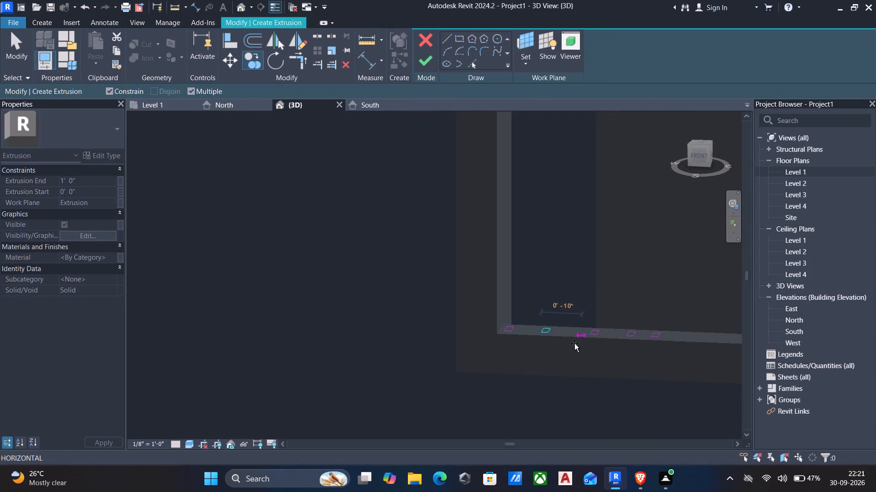
pyautogui.scroll(5, 574, 343)
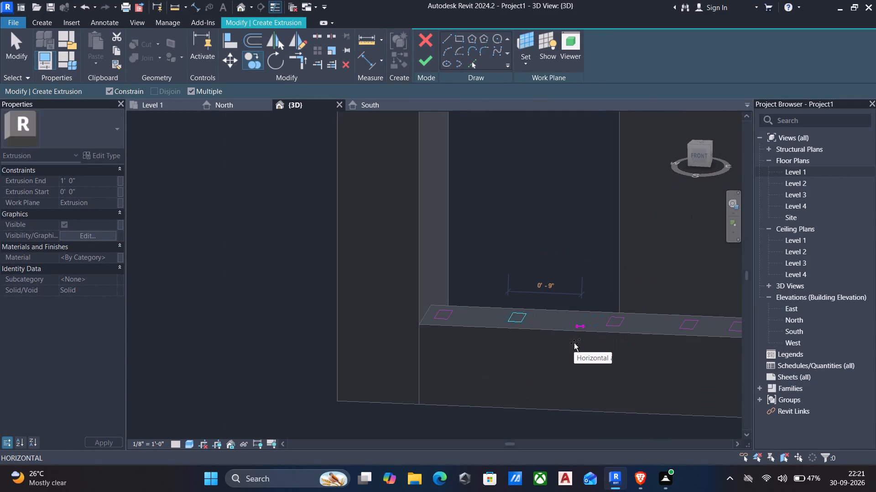
pyautogui.press('Escape')
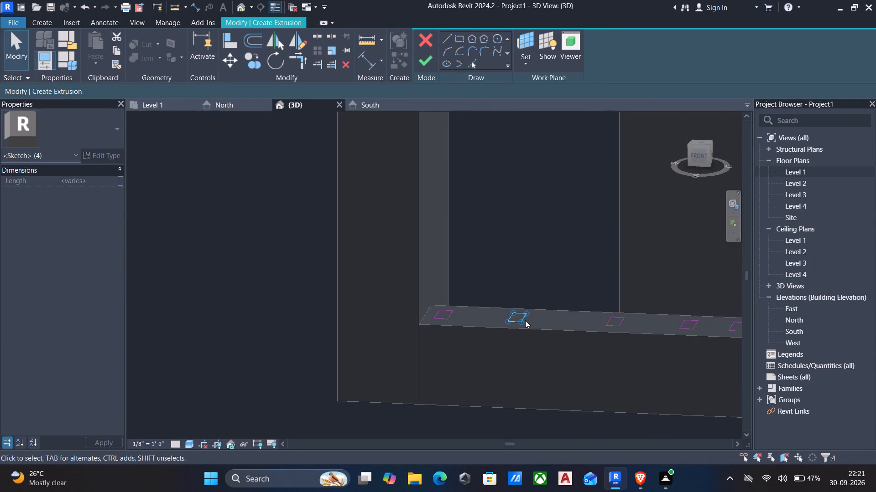
# Nudge the westernmost copy west along the rail until it meets the original rectangle's east side.
pyautogui.press('Left')
pyautogui.press('Left')
pyautogui.press('Left')
pyautogui.scroll(5, 506, 319)
pyautogui.press('Left')
pyautogui.press('Left')
pyautogui.press('Left')
pyautogui.press('Left')
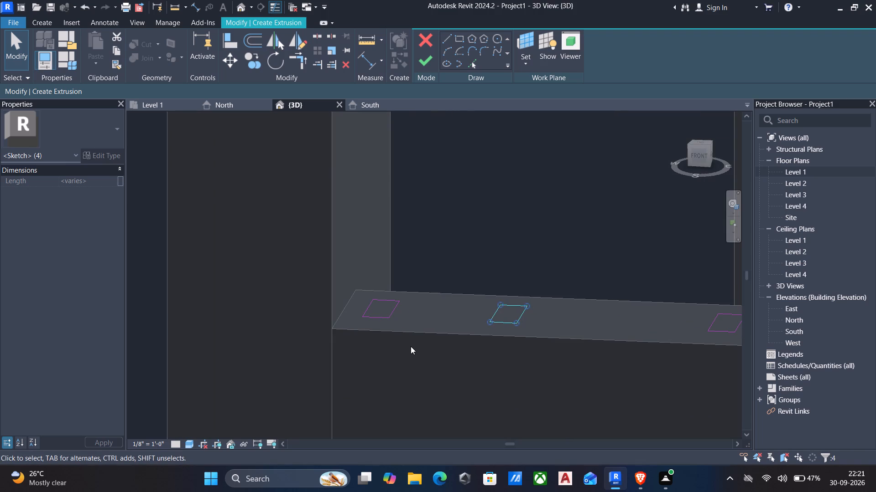
pyautogui.press('Left')
pyautogui.press('Left')
pyautogui.press('Left')
pyautogui.press('Left')
pyautogui.press('Left')
pyautogui.press('Left')
pyautogui.press('Left')
pyautogui.press('Left')
pyautogui.press('Left')
pyautogui.press('Left')
pyautogui.press('Left')
pyautogui.press('Left')
pyautogui.press('Left')
pyautogui.press('Left')
pyautogui.press('Left')
pyautogui.press('Left')
pyautogui.press('Left')
pyautogui.press('Left')
pyautogui.press('Left')
pyautogui.press('Left')
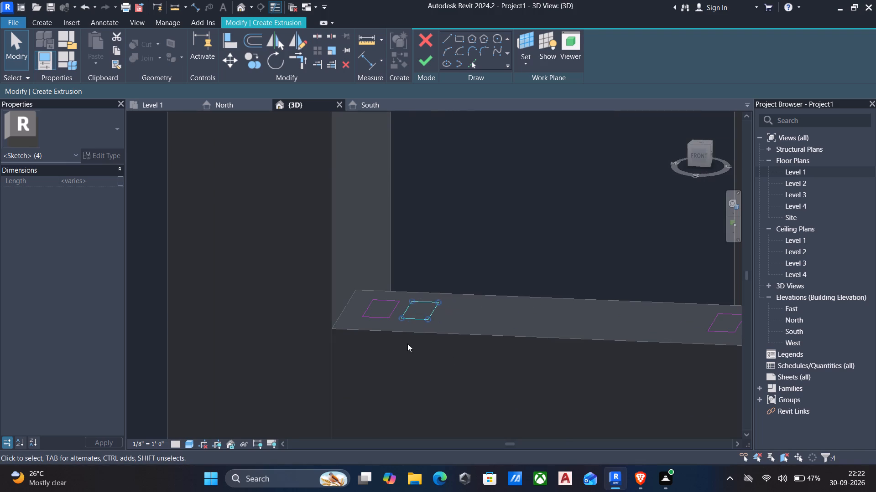
pyautogui.press('Left')
pyautogui.press('Left')
pyautogui.press('Left')
pyautogui.press('Left')
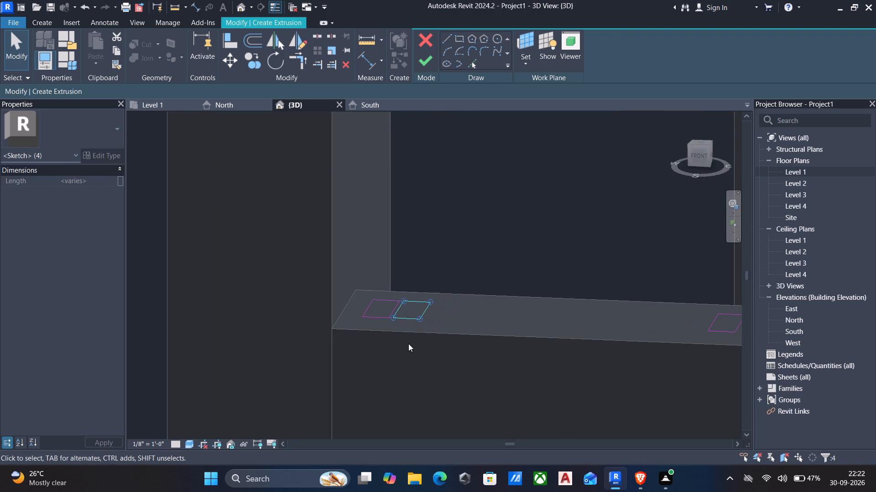
pyautogui.scroll(11, 416, 315)
pyautogui.scroll(5, 339, 316)
pyautogui.press('Left')
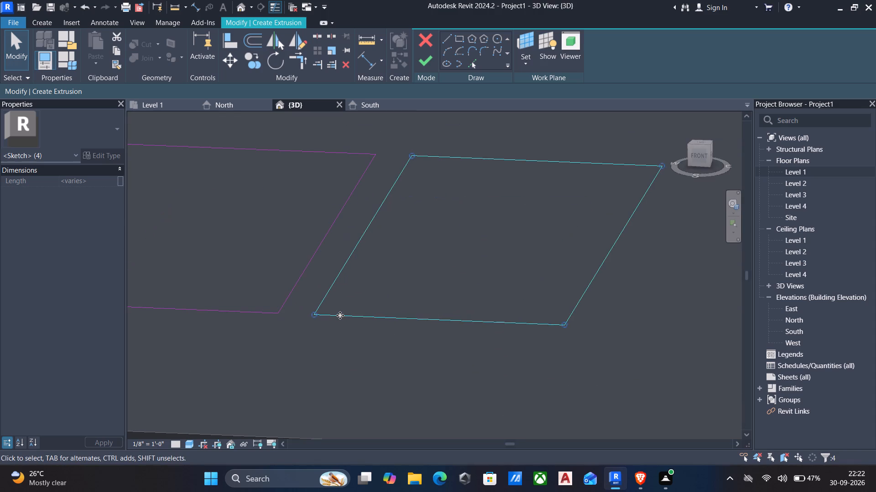
pyautogui.press('Left')
pyautogui.press('Left')
pyautogui.press('Left')
pyautogui.press('Left')
pyautogui.press('Left')
pyautogui.press('Left')
pyautogui.press('Left')
pyautogui.press('Left')
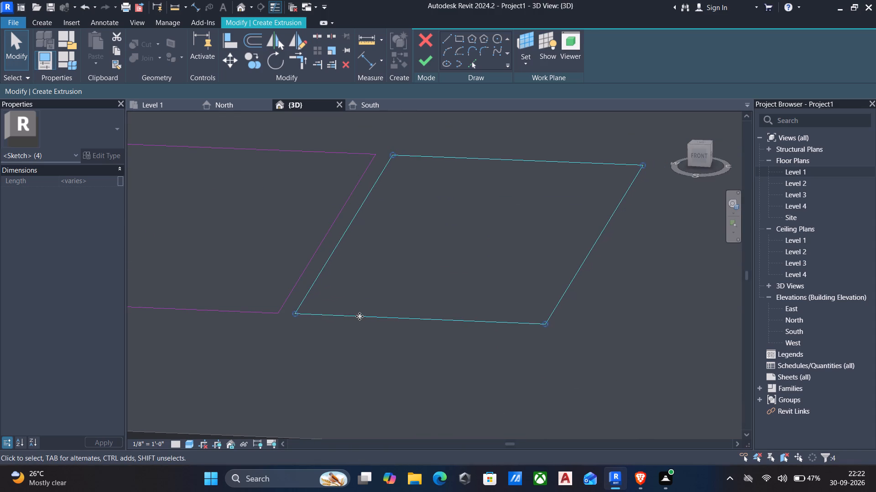
pyautogui.press('Left')
pyautogui.press('Left')
pyautogui.press('Left')
pyautogui.press('Left')
pyautogui.press('Left')
pyautogui.press('Left')
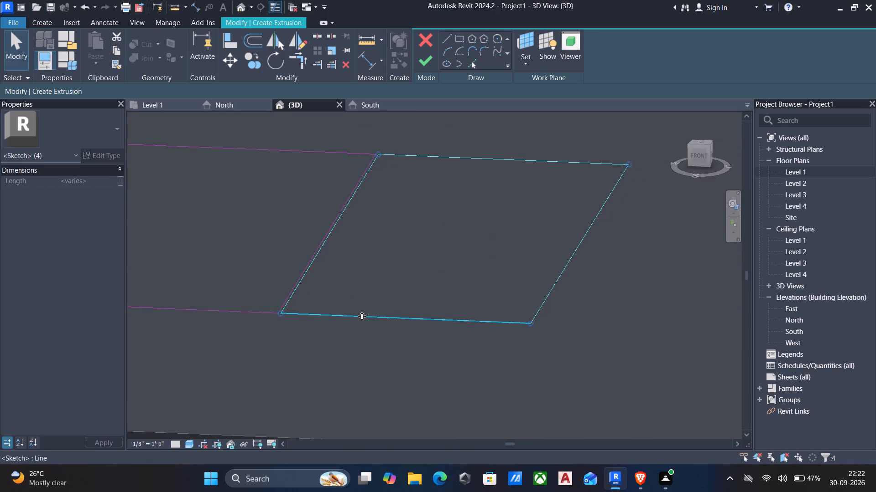
pyautogui.press('Left')
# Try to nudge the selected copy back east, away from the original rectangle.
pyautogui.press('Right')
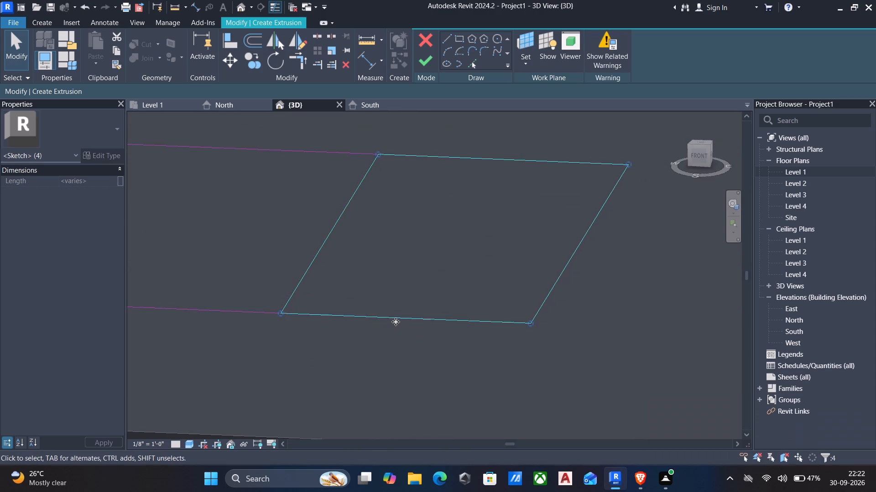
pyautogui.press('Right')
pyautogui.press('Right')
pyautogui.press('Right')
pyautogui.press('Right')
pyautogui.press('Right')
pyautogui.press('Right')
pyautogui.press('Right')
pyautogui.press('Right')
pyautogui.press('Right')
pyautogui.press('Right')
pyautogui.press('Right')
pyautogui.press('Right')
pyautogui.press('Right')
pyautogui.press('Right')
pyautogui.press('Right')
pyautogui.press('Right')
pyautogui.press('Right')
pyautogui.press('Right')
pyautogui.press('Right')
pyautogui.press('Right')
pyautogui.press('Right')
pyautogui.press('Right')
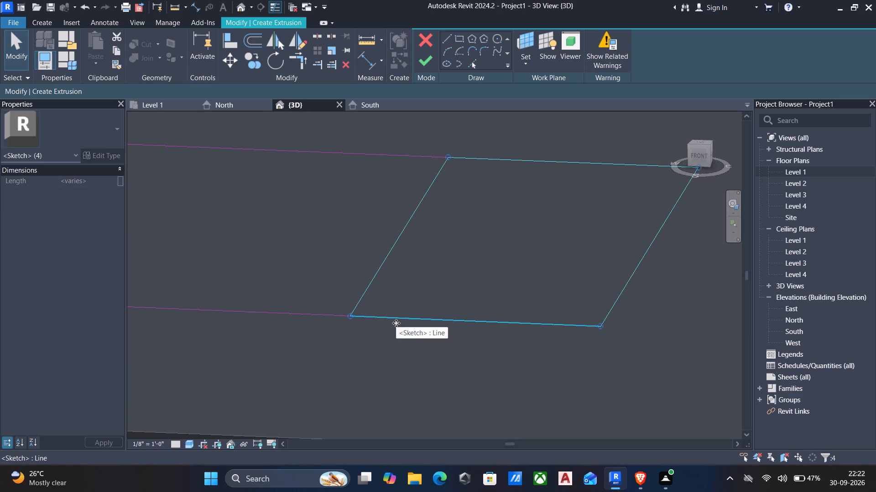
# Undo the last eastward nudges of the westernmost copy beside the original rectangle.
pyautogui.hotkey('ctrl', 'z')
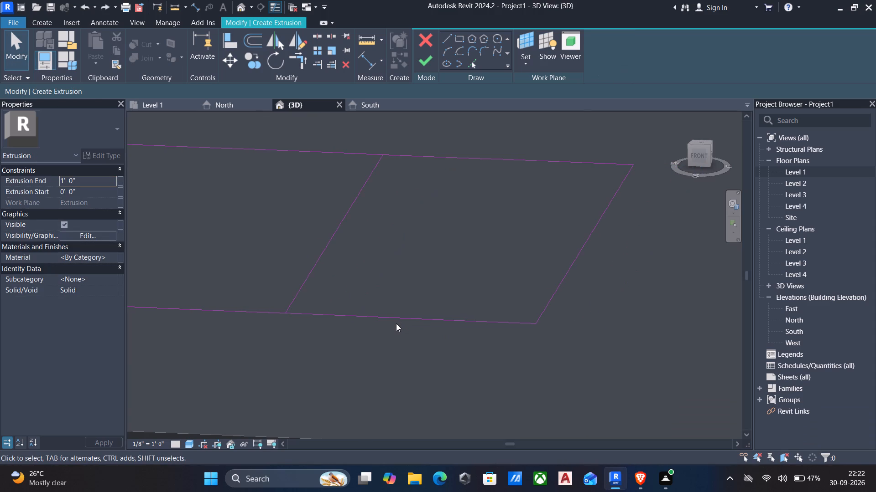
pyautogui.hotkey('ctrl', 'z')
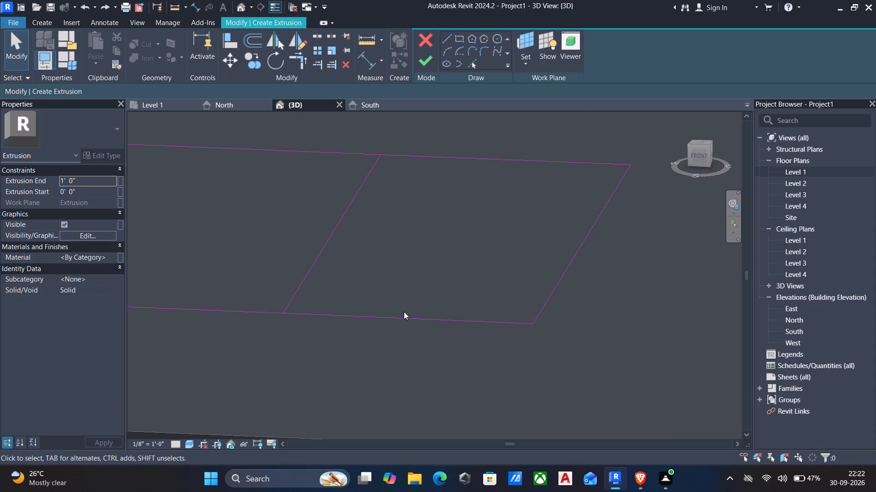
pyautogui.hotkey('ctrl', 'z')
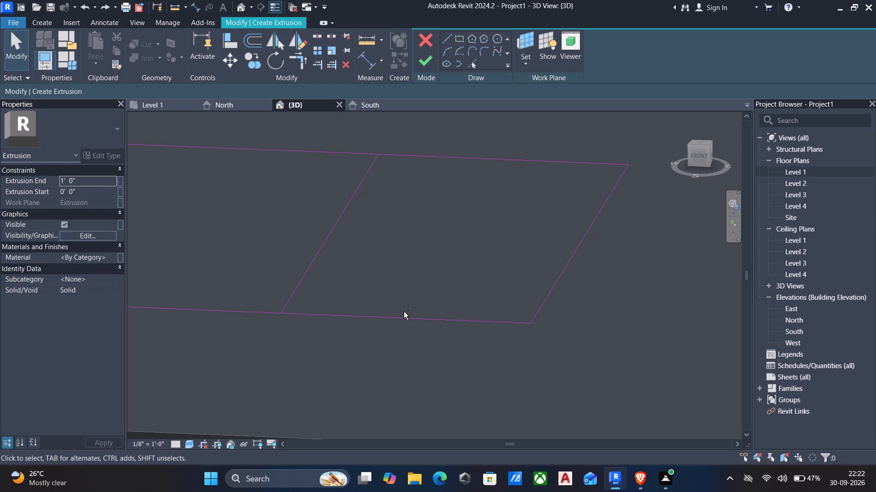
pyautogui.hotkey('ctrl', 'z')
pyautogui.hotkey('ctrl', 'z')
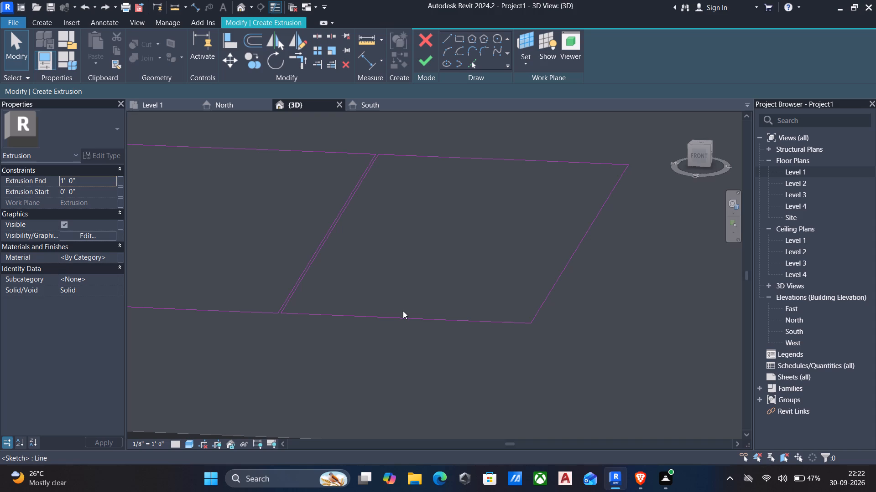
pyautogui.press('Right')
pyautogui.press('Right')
# Select the westernmost copy together with the original rectangle's east side and nudge them slightly east along the rail.
pyautogui.scroll(-3, 417, 329)
pyautogui.moveTo(527, 351); pyautogui.dragTo(514, 252)
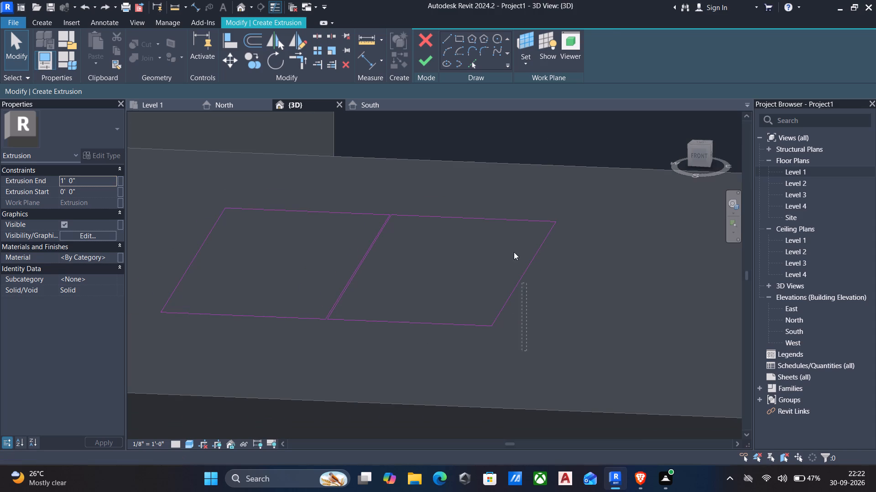
pyautogui.moveTo(514, 252); pyautogui.dragTo(384, 246)
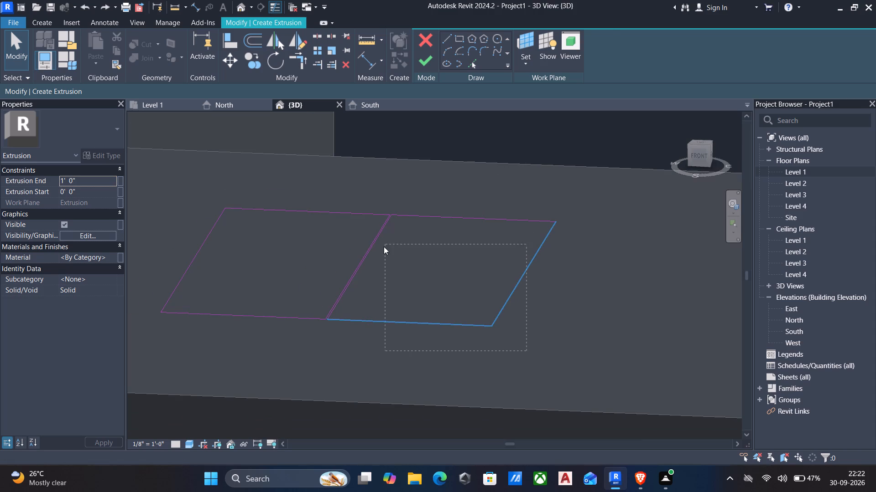
pyautogui.moveTo(384, 246); pyautogui.dragTo(382, 248)
pyautogui.moveTo(362, 180); pyautogui.dragTo(587, 382)
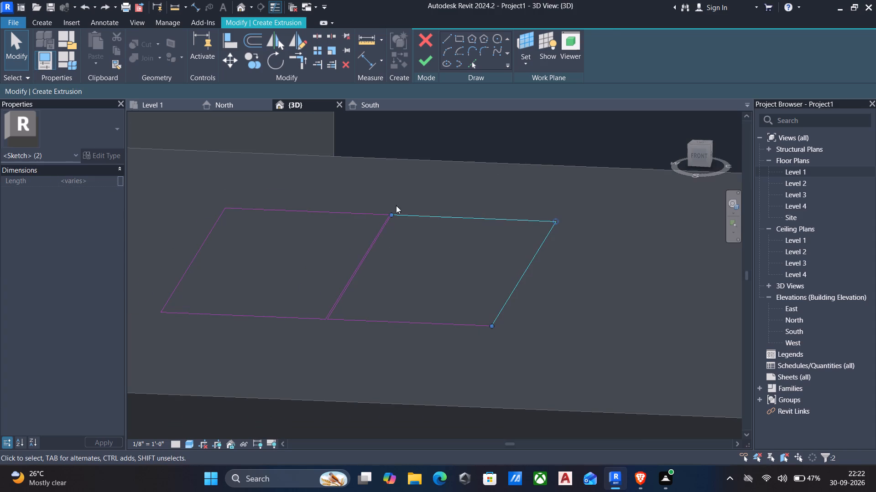
pyautogui.moveTo(321, 178); pyautogui.dragTo(591, 353)
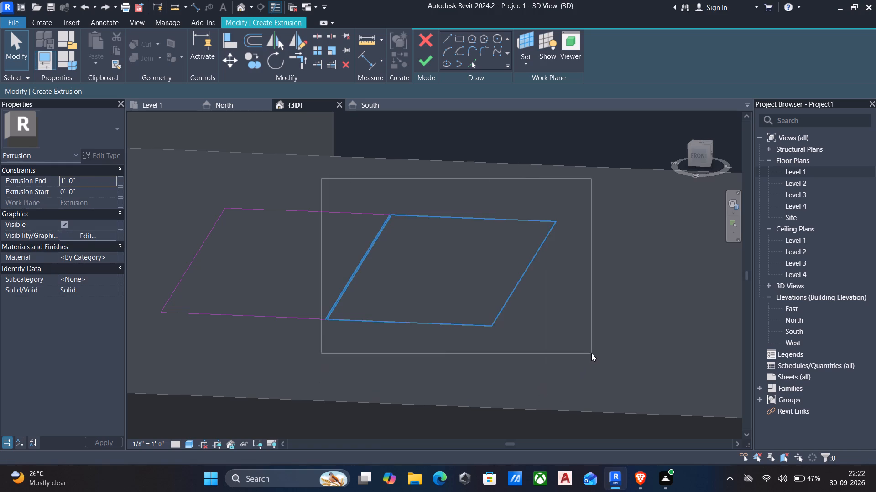
pyautogui.moveTo(591, 353); pyautogui.dragTo(586, 364)
pyautogui.press('Right')
pyautogui.press('Right')
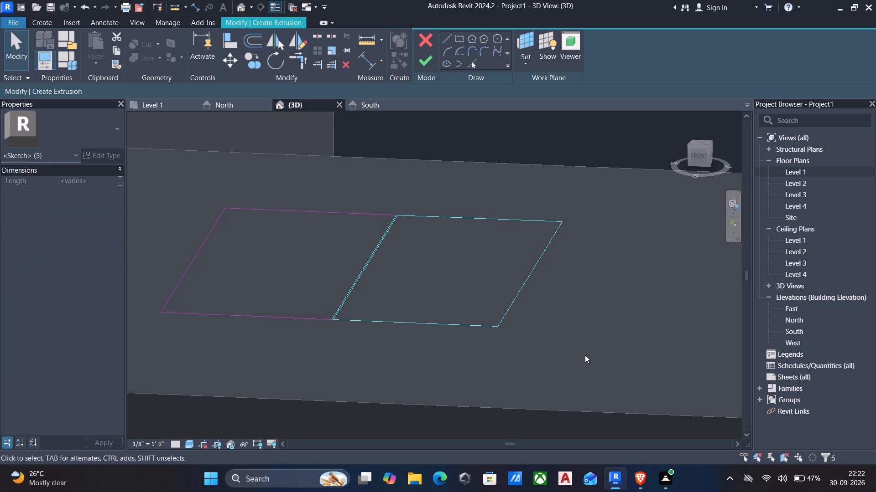
pyautogui.press('Right')
pyautogui.press('Right')
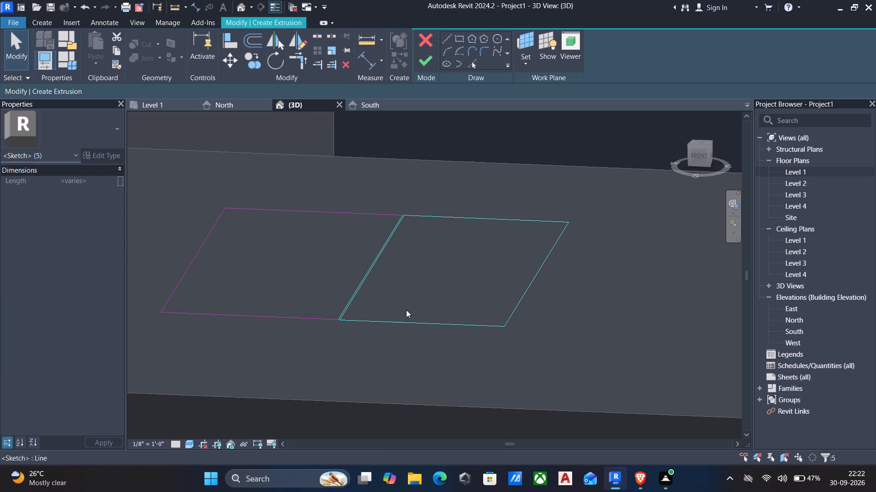
# Select only the four sides of the westernmost copy and nudge it east to leave a gap beside the original rectangle.
pyautogui.scroll(9, 339, 287)
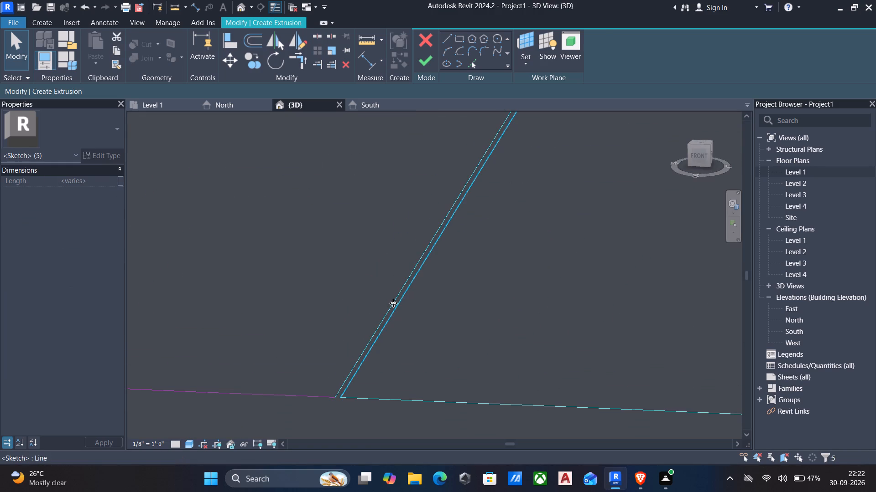
pyautogui.click(393, 304)
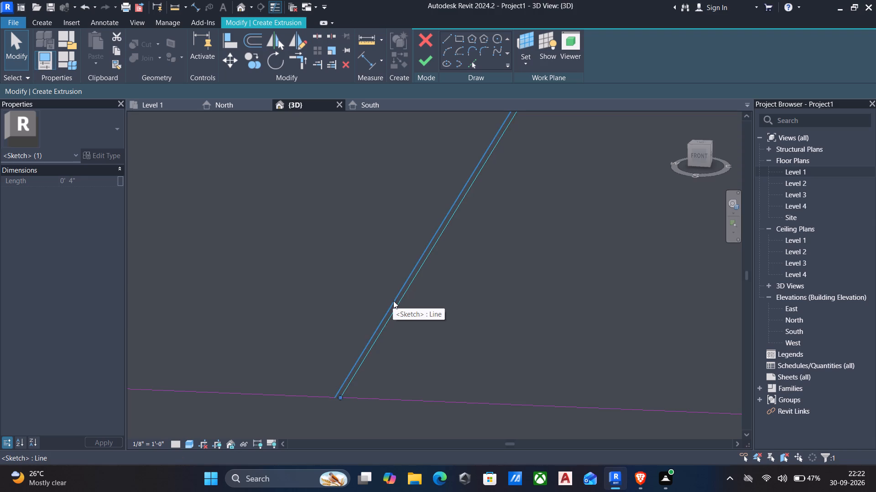
pyautogui.press('Escape')
pyautogui.scroll(-4, 487, 325)
pyautogui.moveTo(473, 290); pyautogui.dragTo(399, 297, button='middle')
pyautogui.scroll(1, 418, 299)
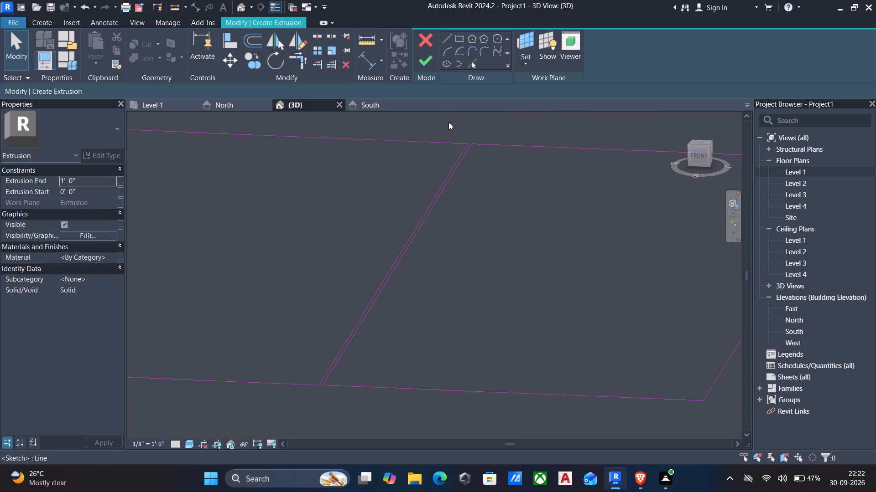
pyautogui.scroll(4, 472, 147)
pyautogui.click(469, 154)
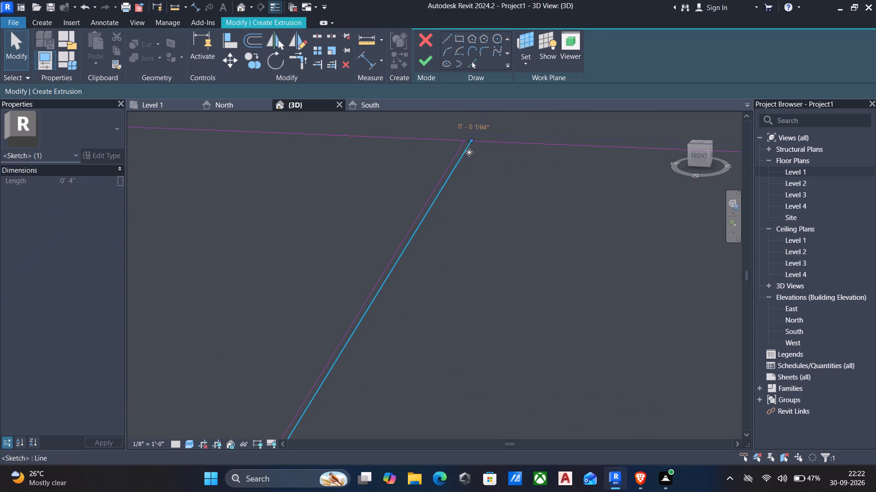
pyautogui.keyDown('ctrl'); pyautogui.scroll(-2, 512, 158); pyautogui.keyUp('ctrl')
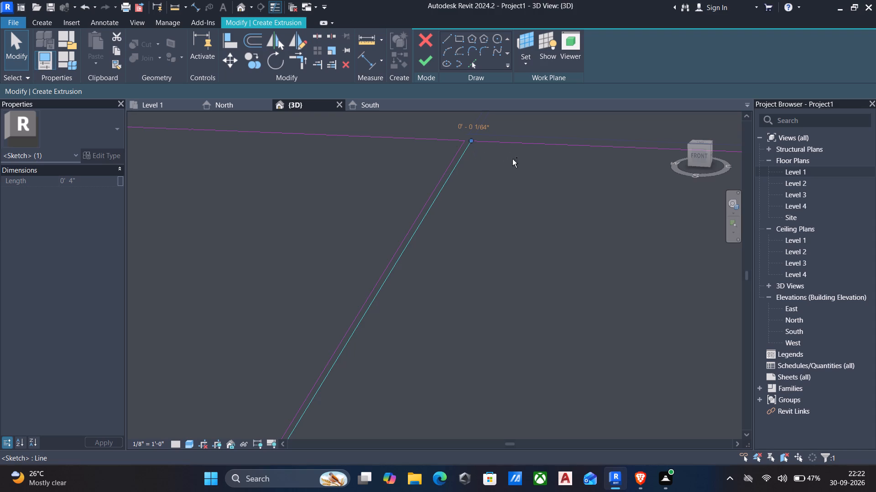
pyautogui.keyDown('ctrl'); pyautogui.scroll(-3, 512, 159); pyautogui.keyUp('ctrl')
pyautogui.keyDown('ctrl'); pyautogui.click(517, 143); pyautogui.keyUp('ctrl')
pyautogui.scroll(-4, 521, 152)
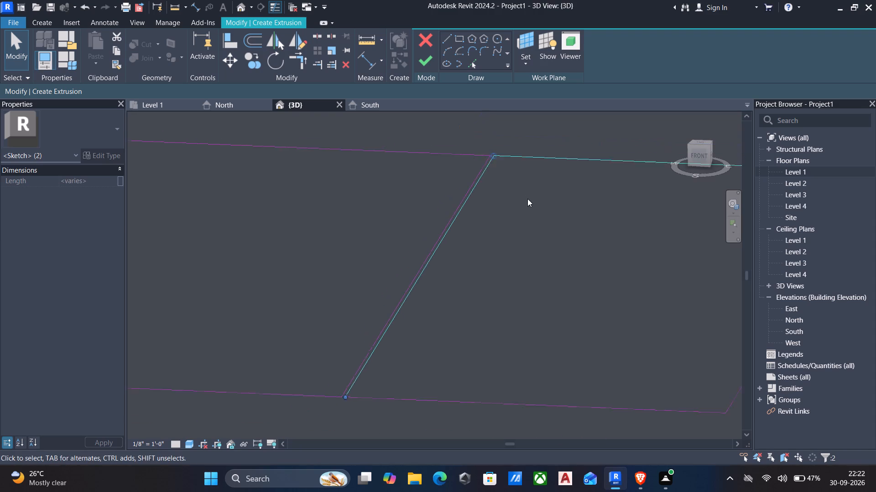
pyautogui.scroll(-1, 527, 199)
pyautogui.moveTo(528, 204); pyautogui.dragTo(455, 180, button='middle')
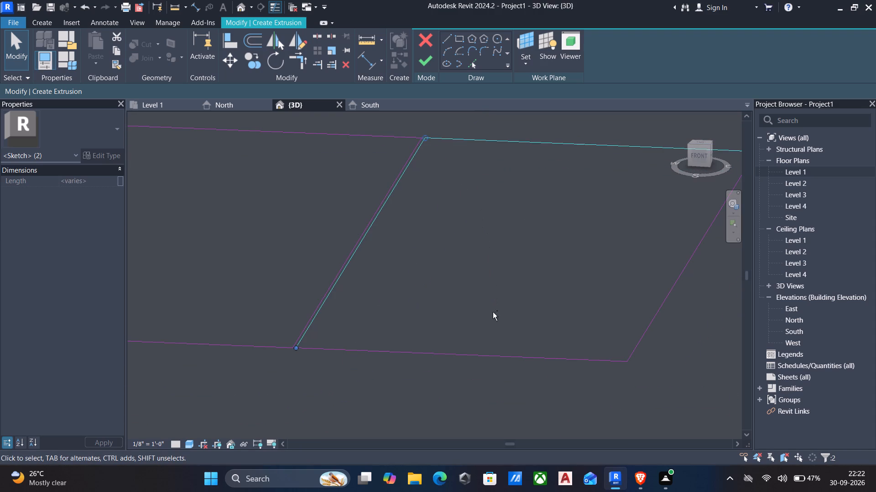
pyautogui.keyDown('ctrl'); pyautogui.click(476, 357); pyautogui.keyUp('ctrl')
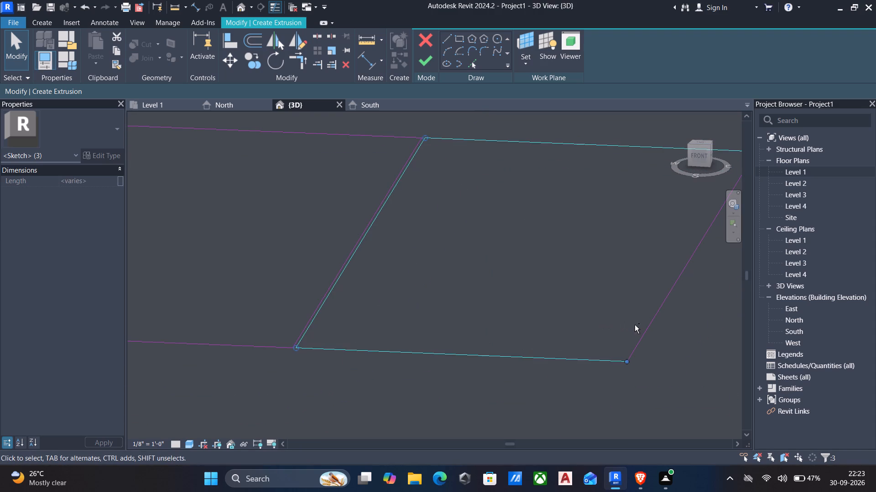
pyautogui.keyDown('ctrl'); pyautogui.click(654, 321); pyautogui.keyUp('ctrl')
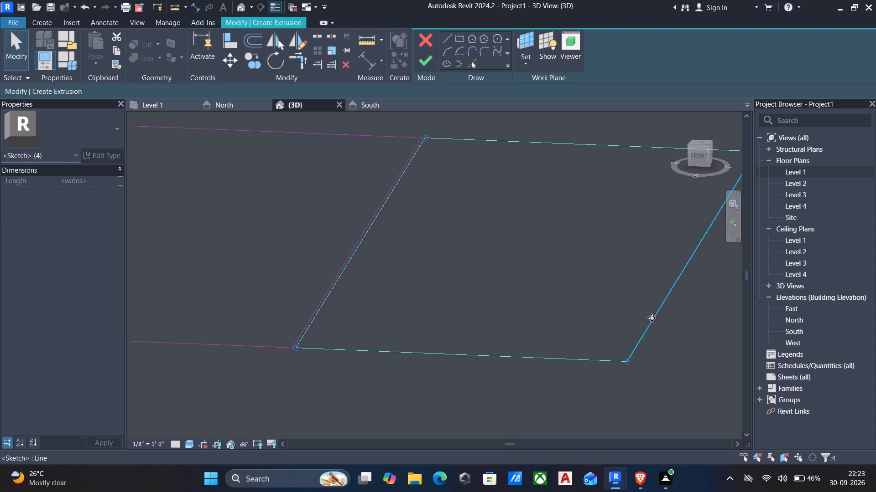
pyautogui.press('Right')
pyautogui.press('Right')
pyautogui.scroll(-5, 651, 317)
pyautogui.press('Right')
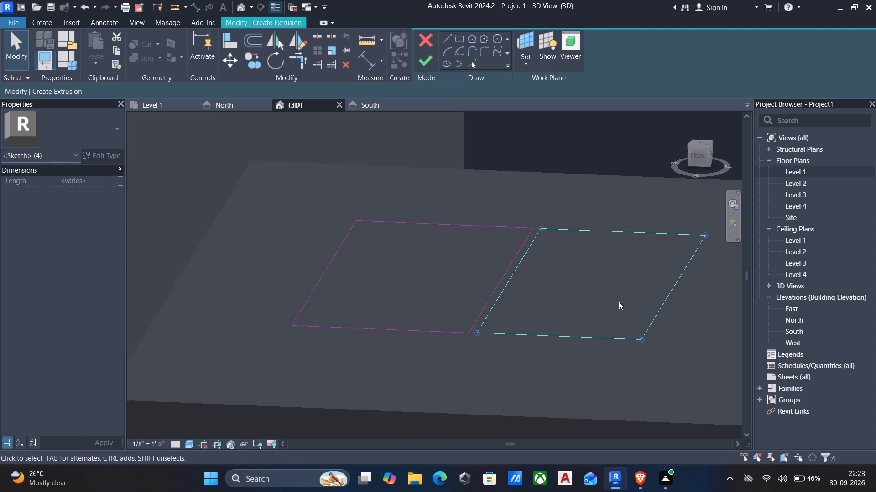
pyautogui.scroll(-4, 616, 300)
pyautogui.press('Right')
pyautogui.press('Right')
pyautogui.press('Right')
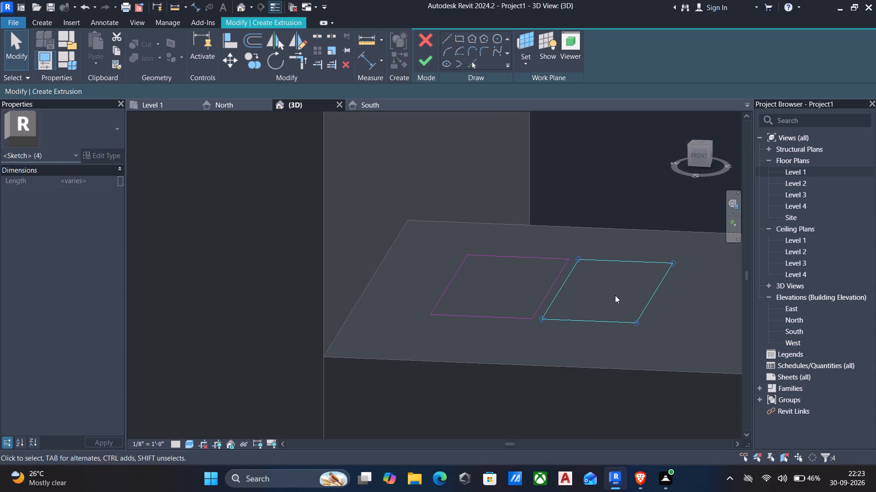
pyautogui.press('Right')
pyautogui.press('Right')
pyautogui.press('Right')
pyautogui.scroll(-3, 615, 298)
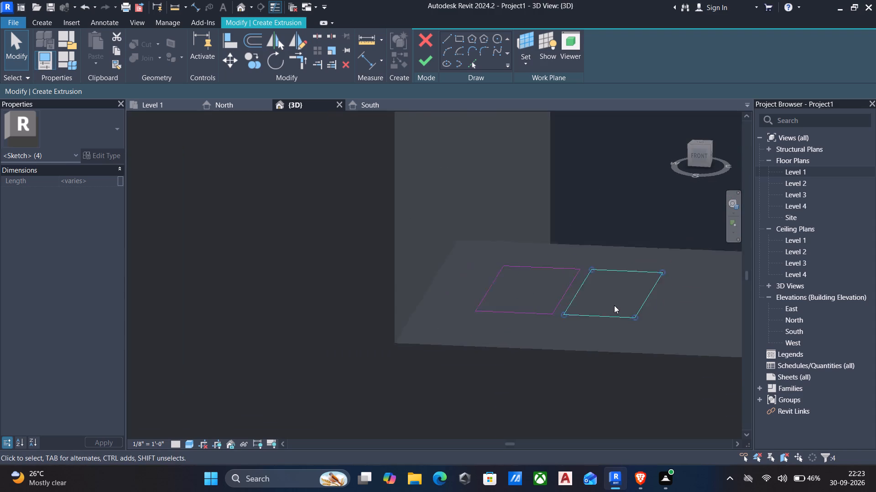
pyautogui.moveTo(614, 306); pyautogui.dragTo(539, 294, button='middle')
pyautogui.press('Right')
pyautogui.press('Right')
pyautogui.press('Right')
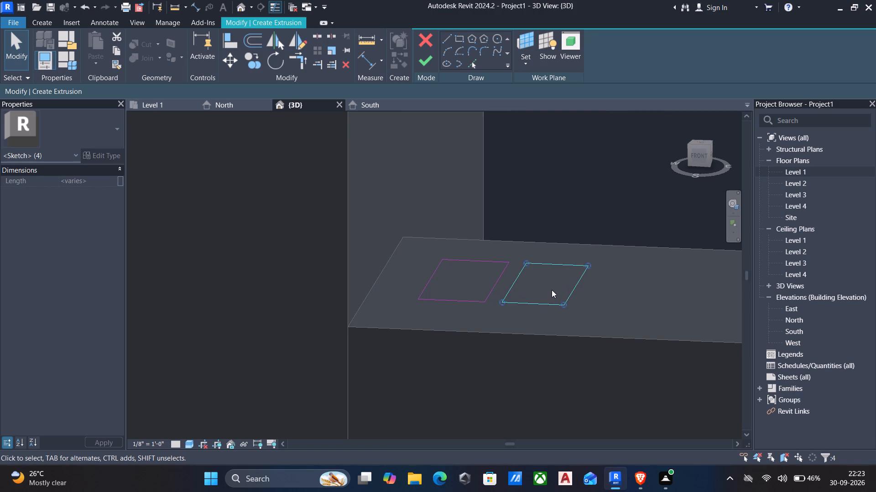
# Select the next two rectangle copies together and nudge them west until the nearer one almost meets the westernmost copy.
pyautogui.scroll(-3, 552, 290)
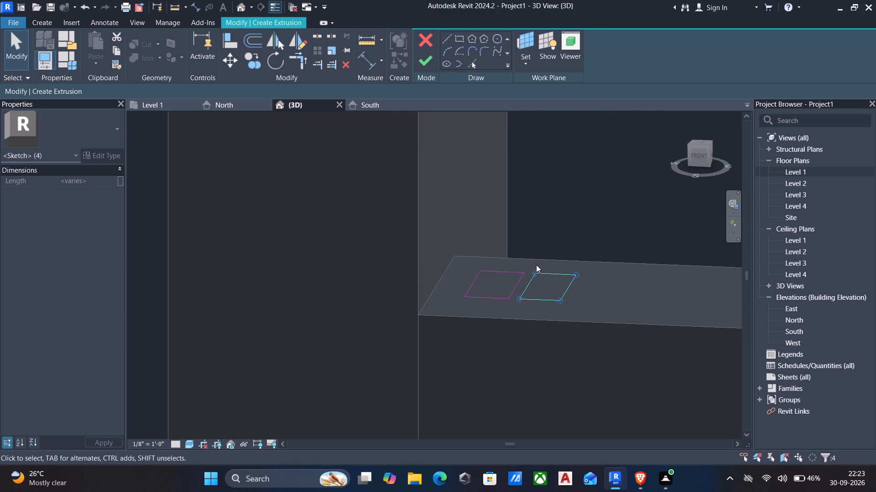
pyautogui.scroll(-2, 605, 287)
pyautogui.moveTo(617, 297); pyautogui.dragTo(532, 281, button='middle')
pyautogui.scroll(-1, 531, 281)
pyautogui.scroll(-3, 607, 272)
pyautogui.moveTo(616, 276); pyautogui.dragTo(517, 273, button='middle')
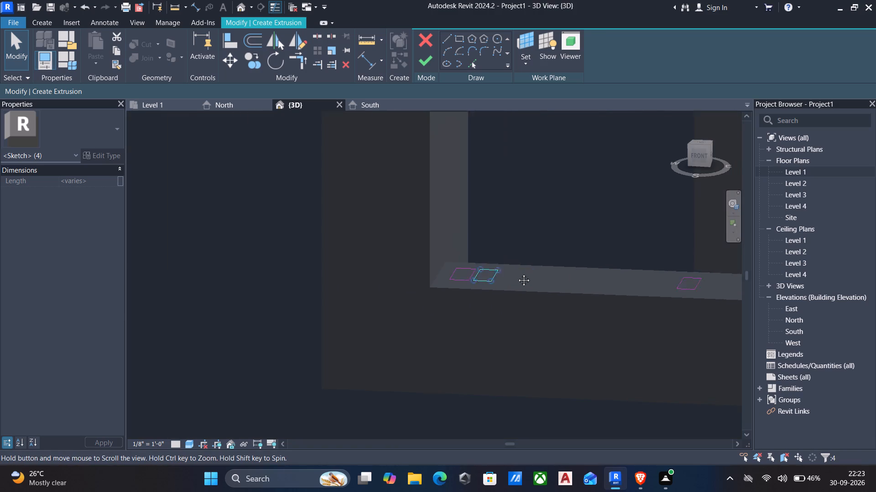
pyautogui.moveTo(517, 273); pyautogui.dragTo(469, 274, button='middle')
pyautogui.moveTo(560, 259); pyautogui.dragTo(683, 313)
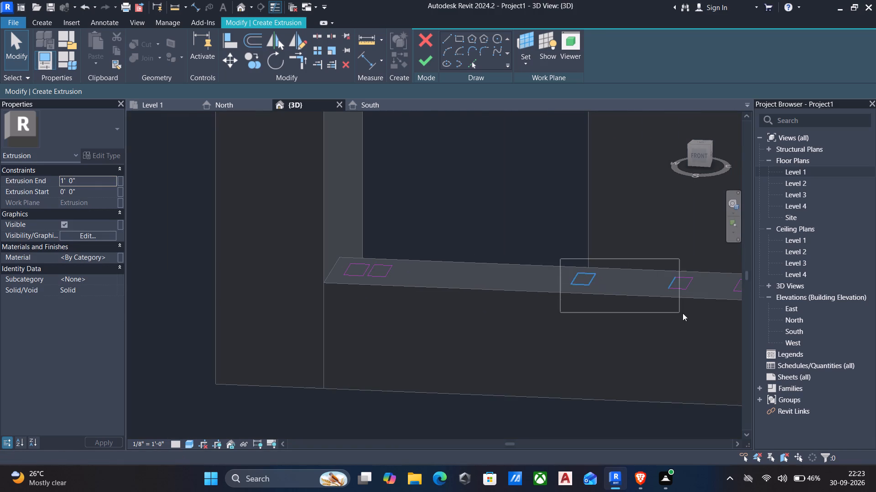
pyautogui.moveTo(683, 313); pyautogui.dragTo(718, 315)
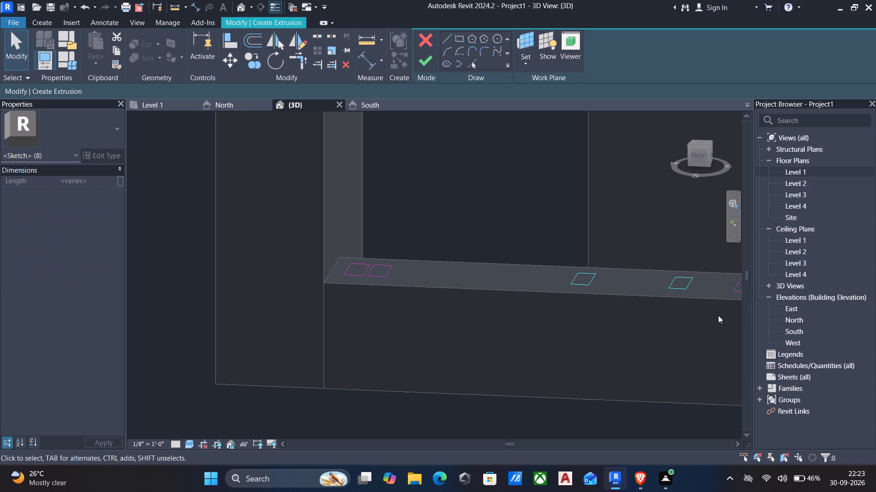
pyautogui.press('Left')
pyautogui.press('Left')
pyautogui.press('Left')
pyautogui.press('Left')
pyautogui.press('Left')
pyautogui.press('Left')
pyautogui.press('Left')
pyautogui.press('Left')
pyautogui.press('Left')
pyautogui.press('Left')
pyautogui.press('Left')
pyautogui.press('Left')
pyautogui.press('Left')
pyautogui.press('Left')
pyautogui.press('Left')
pyautogui.press('Left')
pyautogui.press('Left')
pyautogui.press('Left')
pyautogui.press('Left')
pyautogui.press('Left')
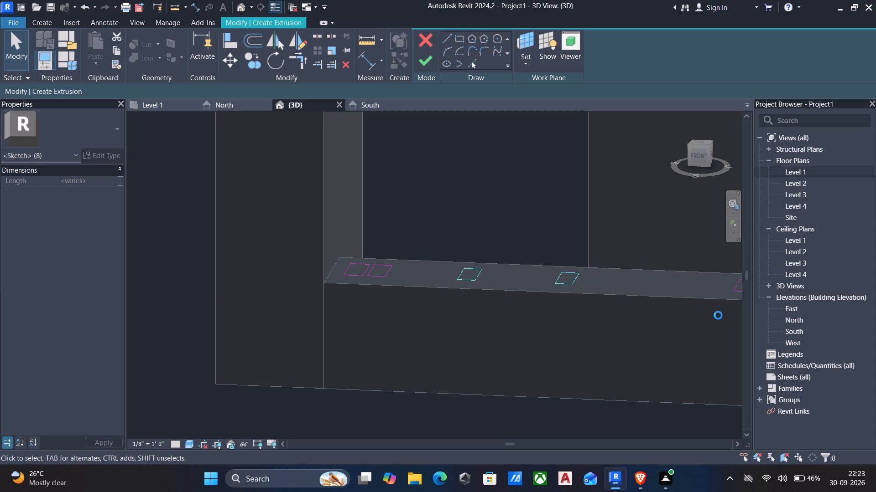
pyautogui.press('Left')
pyautogui.press('Left')
pyautogui.press('Left')
pyautogui.press('Left')
pyautogui.press('Left')
pyautogui.press('Left')
pyautogui.press('Left')
pyautogui.press('Left')
pyautogui.press('Left')
pyautogui.press('Left')
pyautogui.press('Left')
pyautogui.press('Left')
pyautogui.press('Left')
pyautogui.press('Left')
pyautogui.press('Left')
pyautogui.press('Left')
pyautogui.press('Left')
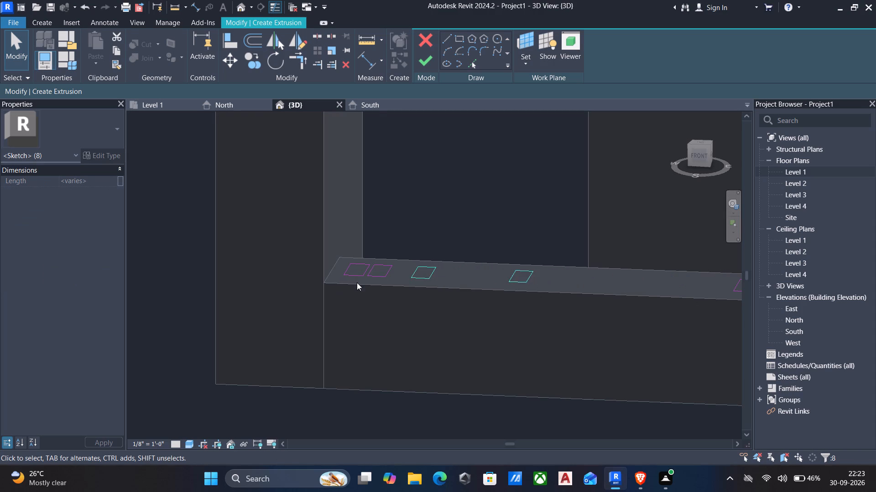
pyautogui.scroll(5, 359, 284)
pyautogui.scroll(4, 405, 274)
pyautogui.press('Left')
pyautogui.press('Left')
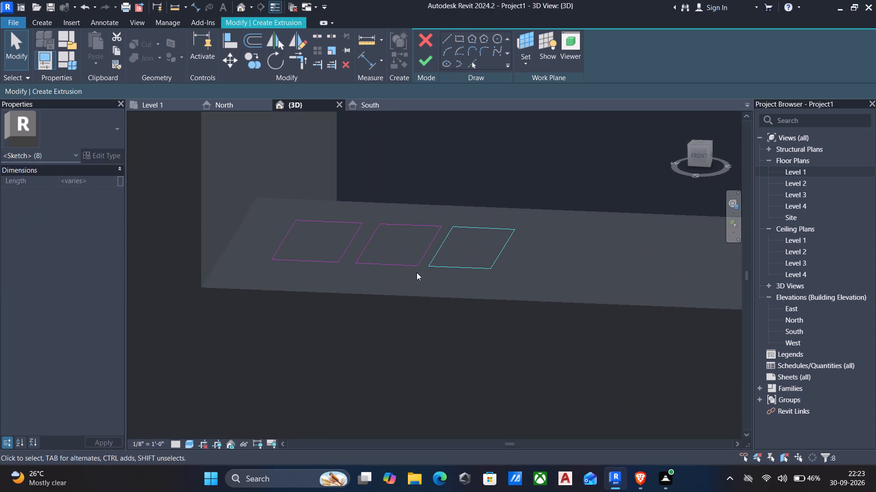
pyautogui.press('Left')
pyautogui.scroll(5, 417, 272)
pyautogui.press('Left')
pyautogui.press('Left')
pyautogui.press('Left')
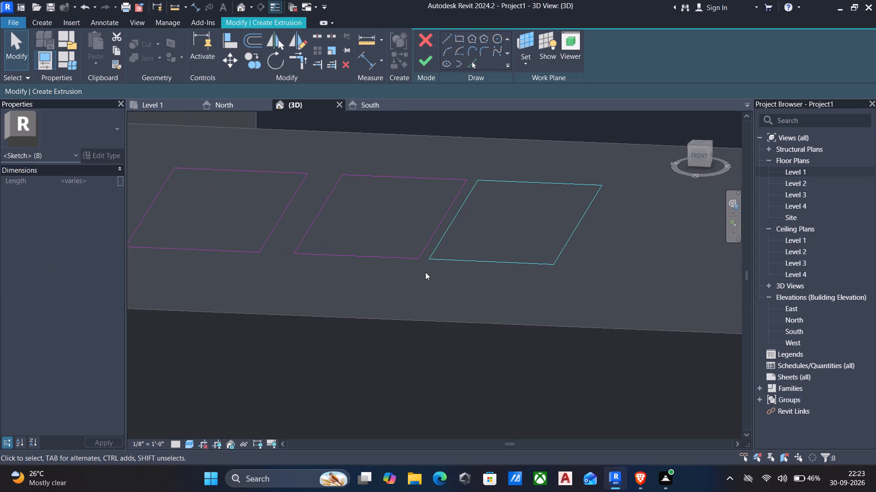
pyautogui.press('Left')
pyautogui.press('Left')
pyautogui.press('Left')
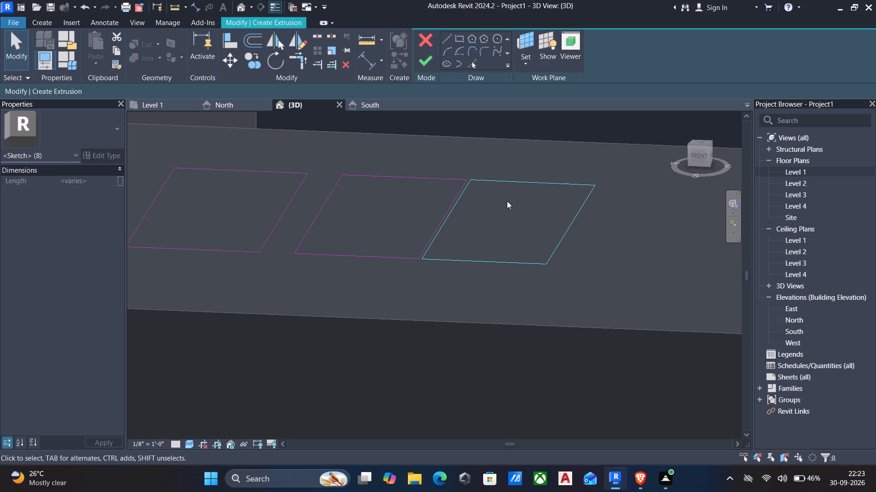
# Nudge the two selected copies back east to widen the gap beside the westernmost copy.
pyautogui.press('Right')
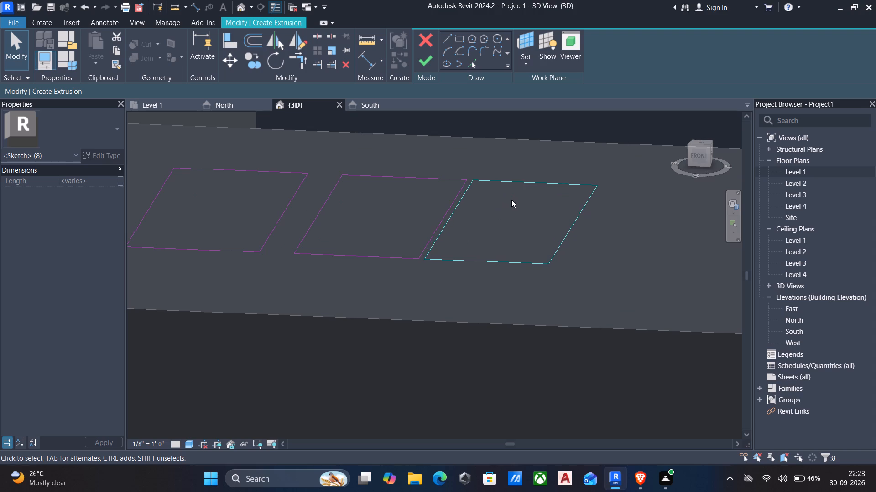
pyautogui.press('Right')
pyautogui.press('Right')
pyautogui.press('Right')
pyautogui.press('Right')
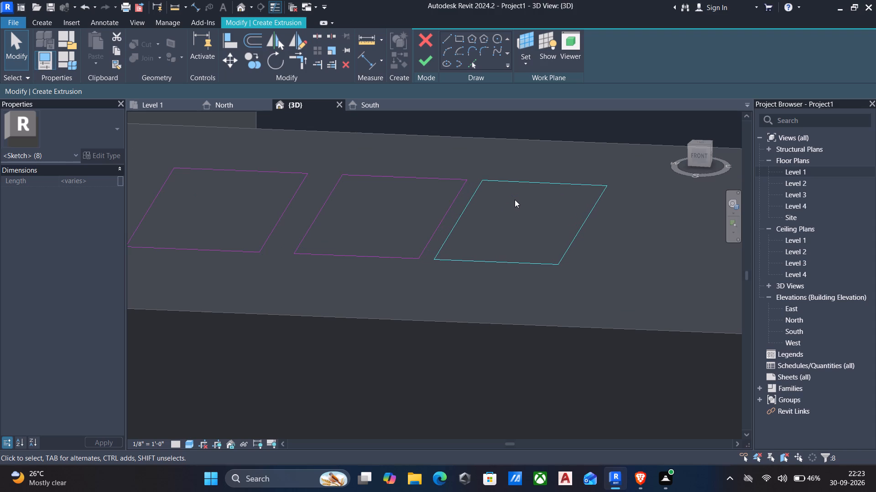
# Nudge the two selected copies farther east until the gap beside the westernmost copy roughly matches the gap beside the original rectangle.
pyautogui.press('Right')
pyautogui.press('Right')
pyautogui.press('Right')
pyautogui.press('Right')
pyautogui.press('Right')
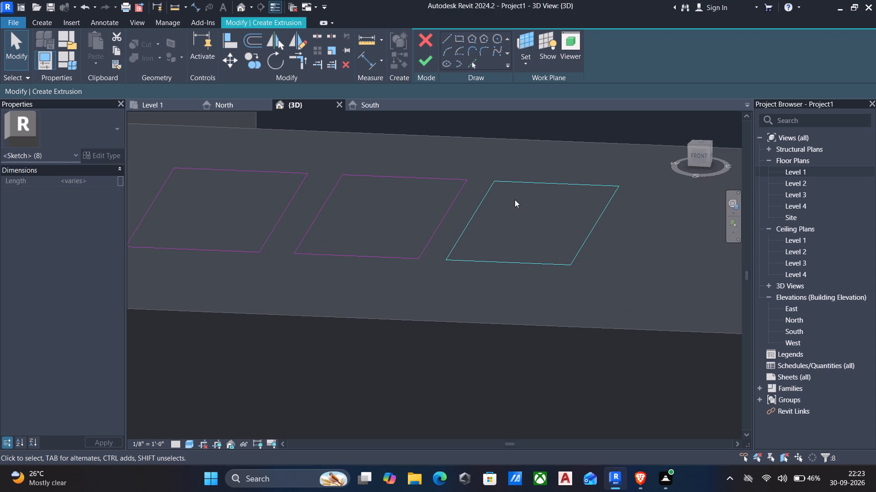
pyautogui.press('Right')
pyautogui.press('Right')
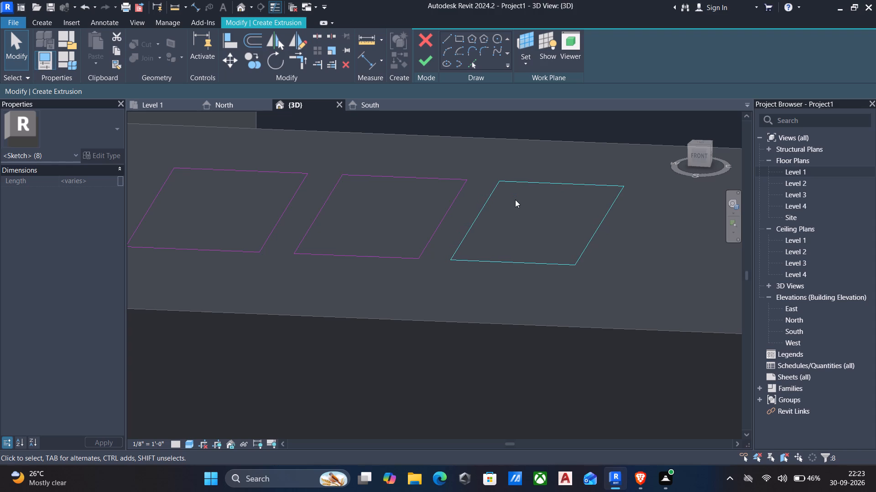
# Select the four sides of the third rectangle copy and nudge it west along the rail until it nearly meets the second copy.
pyautogui.scroll(-2, 515, 200)
pyautogui.moveTo(516, 212); pyautogui.dragTo(439, 239, button='middle')
pyautogui.scroll(-3, 439, 239)
pyautogui.scroll(-2, 504, 225)
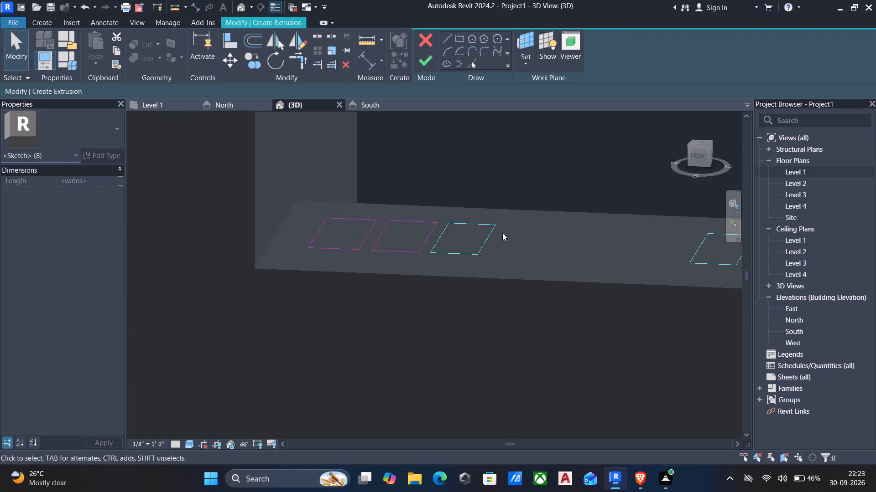
pyautogui.moveTo(487, 241); pyautogui.dragTo(442, 254, button='middle')
pyautogui.moveTo(618, 222); pyautogui.dragTo(703, 328)
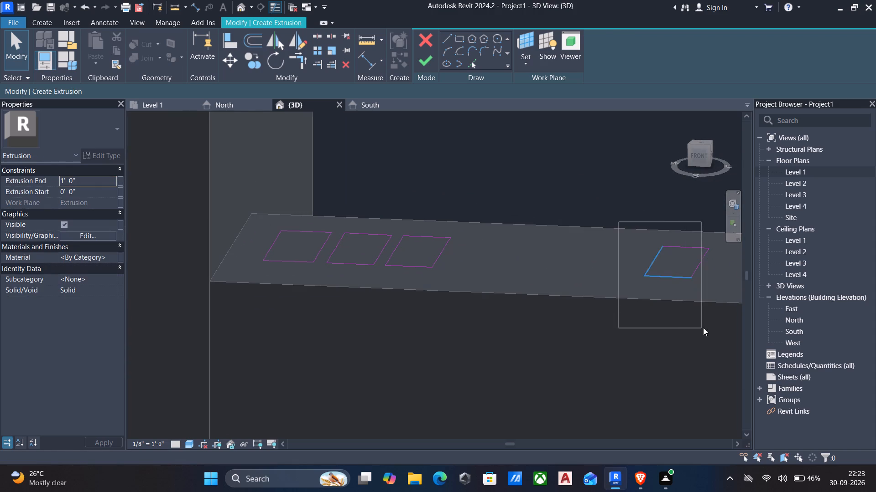
pyautogui.moveTo(703, 328); pyautogui.dragTo(717, 316)
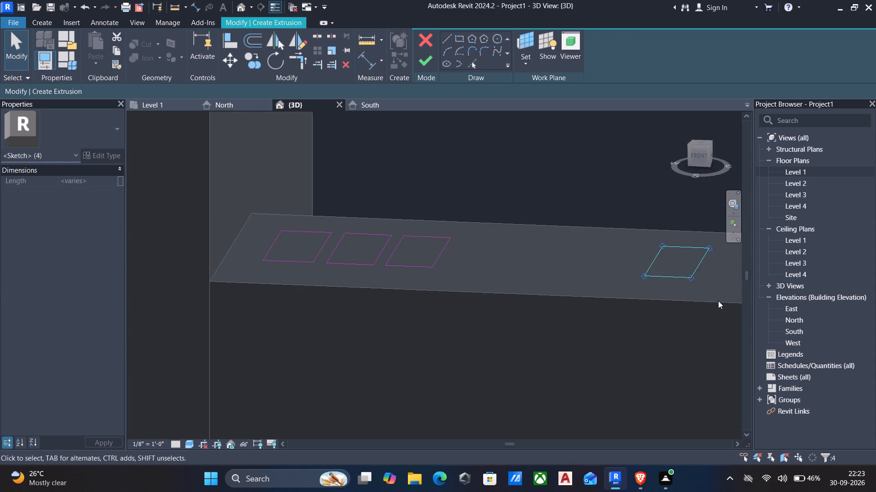
pyautogui.press('Left')
pyautogui.press('Left')
pyautogui.press('Left')
pyautogui.press('Left')
pyautogui.press('Left')
pyautogui.press('Left')
pyautogui.press('Left')
pyautogui.press('Left')
pyautogui.press('Left')
pyautogui.press('Left')
pyautogui.press('Left')
pyautogui.press('Left')
pyautogui.press('Left')
pyautogui.press('Left')
pyautogui.press('Left')
pyautogui.press('Left')
pyautogui.press('Left')
pyautogui.press('Left')
pyautogui.press('Left')
pyautogui.press('Left')
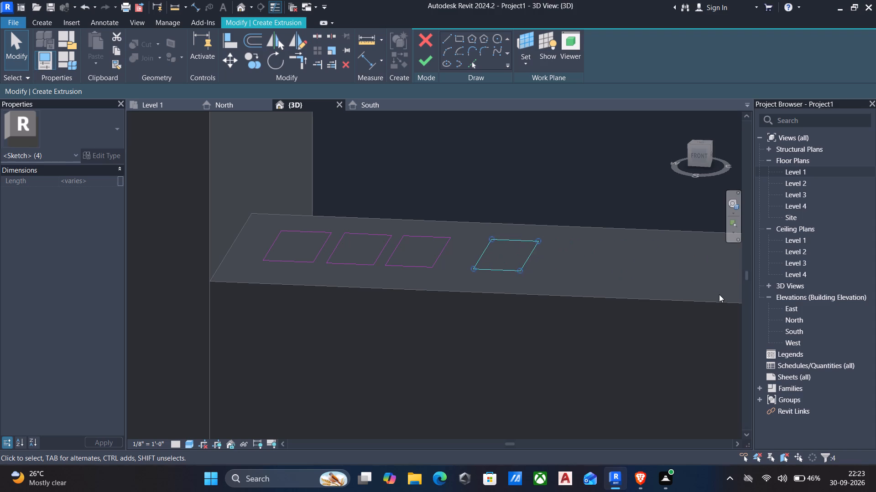
pyautogui.press('Left')
pyautogui.press('Left')
pyautogui.press('Left')
pyautogui.press('Left')
pyautogui.press('Left')
pyautogui.press('Left')
pyautogui.press('Left')
pyautogui.press('Left')
pyautogui.press('Left')
pyautogui.press('Left')
pyautogui.press('Left')
pyautogui.press('Left')
pyautogui.press('Left')
pyautogui.press('Left')
pyautogui.press('Left')
pyautogui.press('Left')
pyautogui.press('Left')
pyautogui.press('Left')
pyautogui.press('Left')
pyautogui.press('Left')
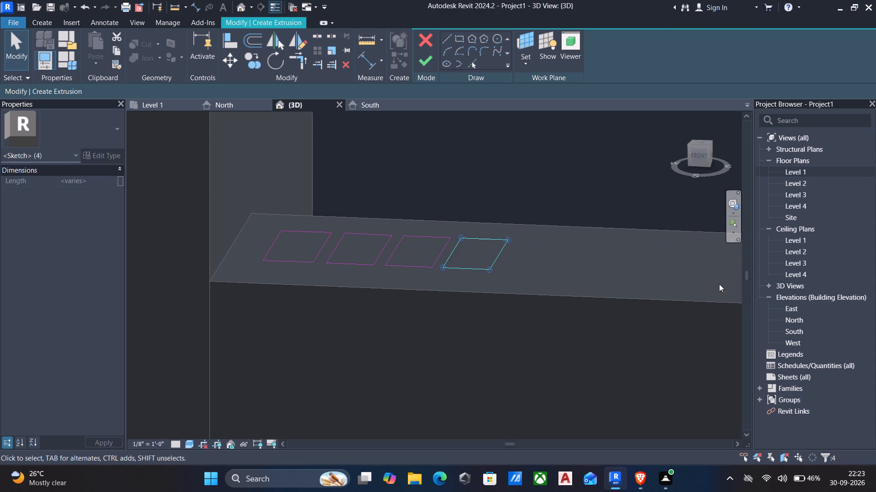
# Nudge the third copy back east and fine-tune it to leave a gap beside the second copy similar to the other gaps.
pyautogui.press('Right')
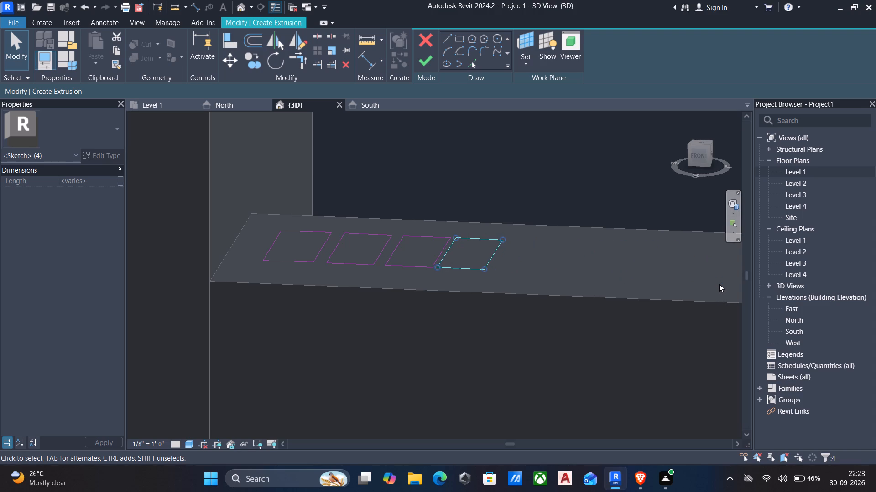
pyautogui.press('Right')
pyautogui.press('Right')
pyautogui.press('Right')
pyautogui.press('Right')
pyautogui.press('Right')
pyautogui.press('Right')
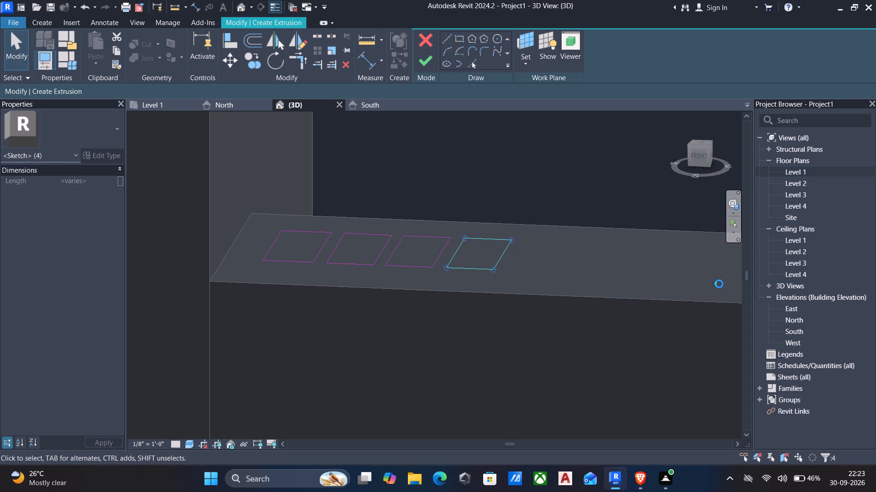
pyautogui.press('Right')
pyautogui.press('Right')
pyautogui.press('Right')
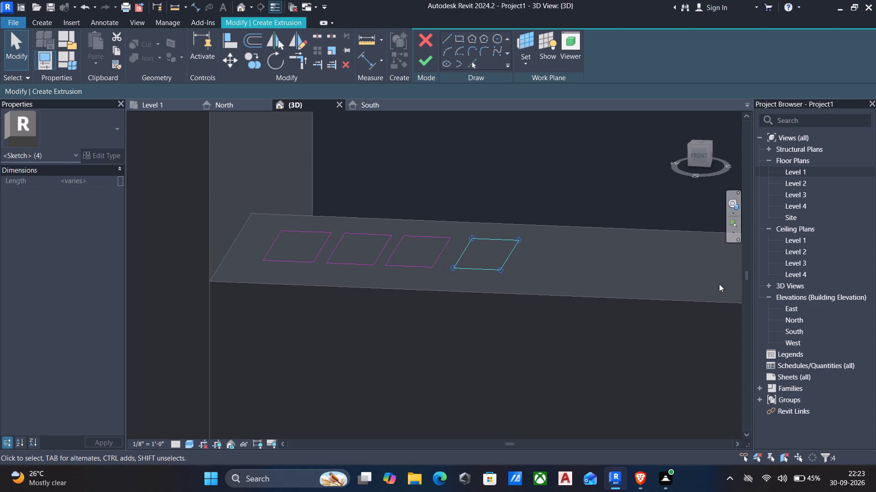
pyautogui.scroll(6, 425, 232)
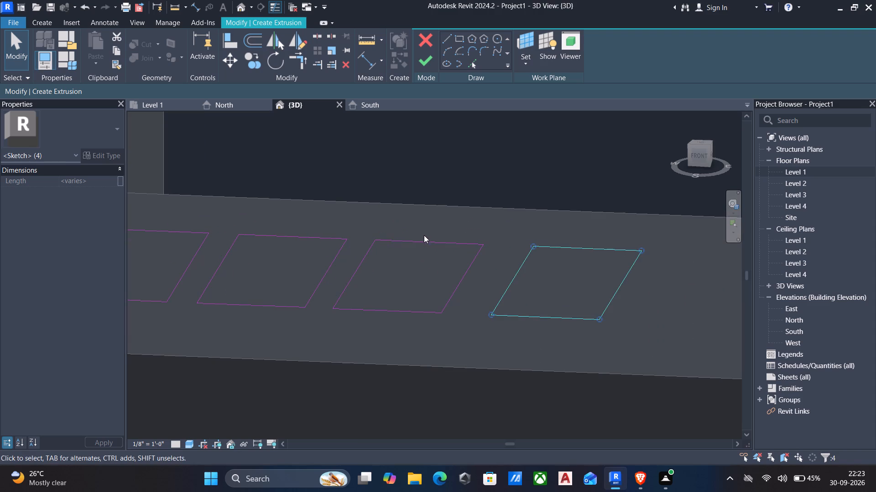
pyautogui.moveTo(423, 246); pyautogui.dragTo(503, 241, button='middle')
pyautogui.scroll(-1, 503, 240)
pyautogui.press('Left')
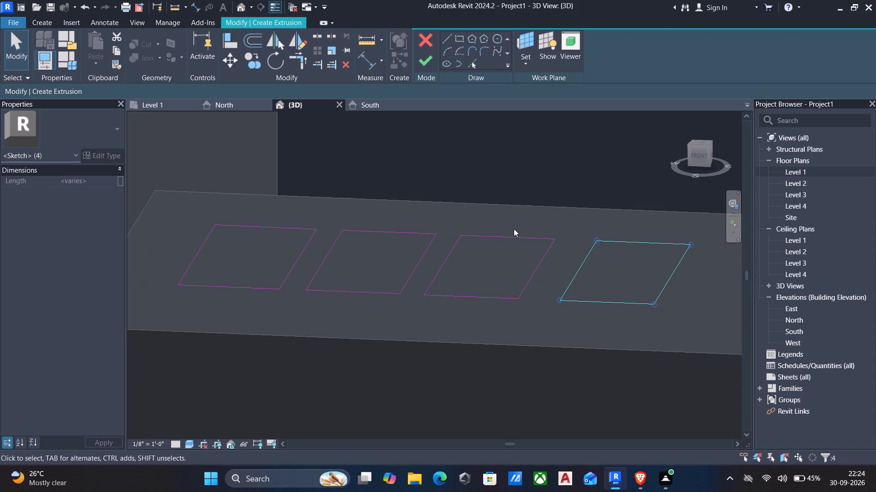
pyautogui.press('Left')
pyautogui.press('Left')
pyautogui.press('Left')
pyautogui.press('Left')
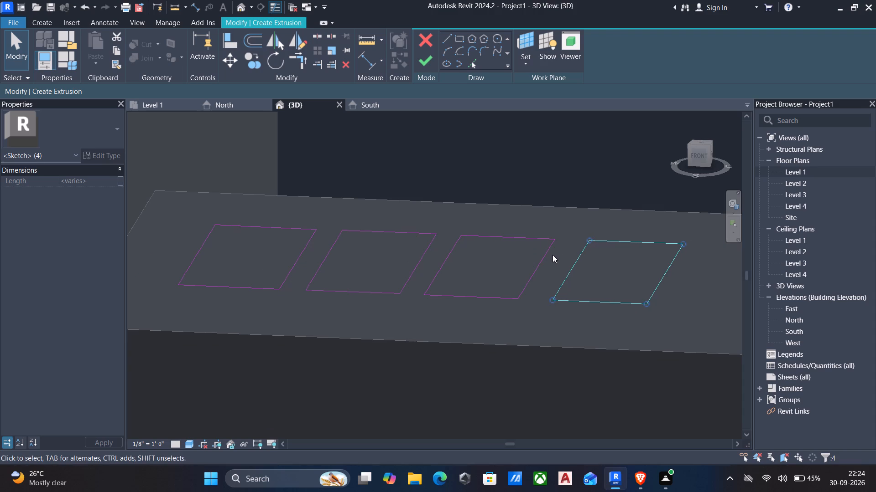
# Select the four sides of the fourth rectangle copy and nudge it west along the rail toward the row of spaced rectangles.
pyautogui.scroll(-3, 589, 256)
pyautogui.scroll(-2, 485, 185)
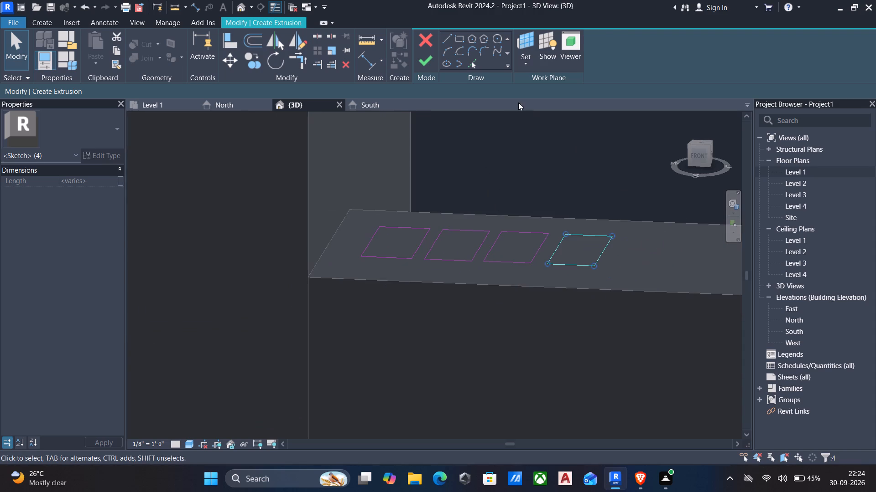
pyautogui.scroll(-4, 519, 185)
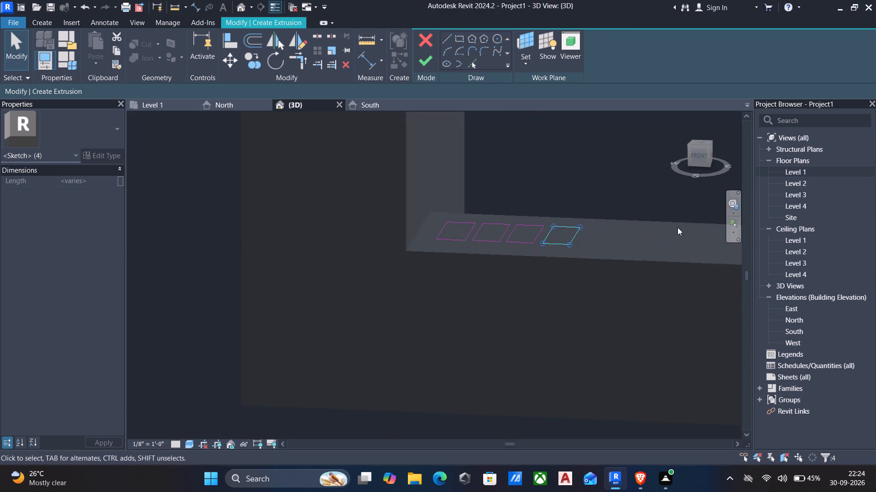
pyautogui.scroll(-3, 678, 240)
pyautogui.moveTo(662, 267); pyautogui.dragTo(264, 301, button='middle')
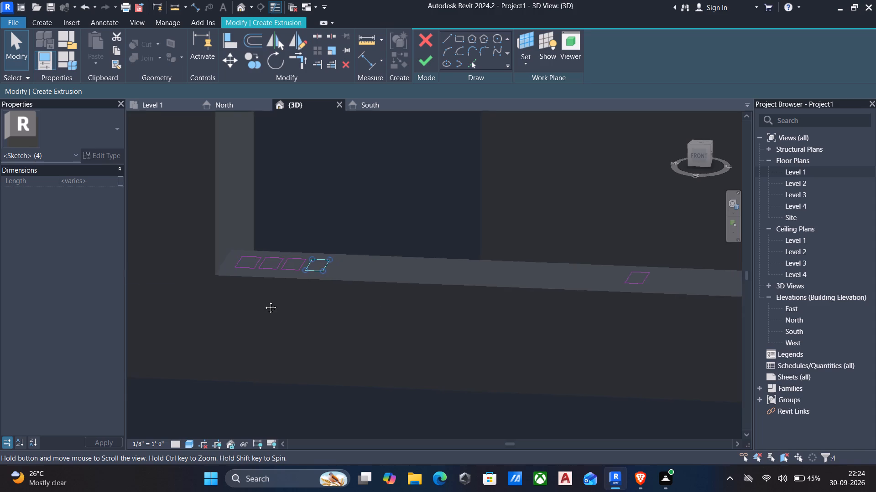
pyautogui.moveTo(264, 301); pyautogui.dragTo(171, 304, button='middle')
pyautogui.scroll(-1, 248, 326)
pyautogui.moveTo(389, 277); pyautogui.dragTo(503, 365)
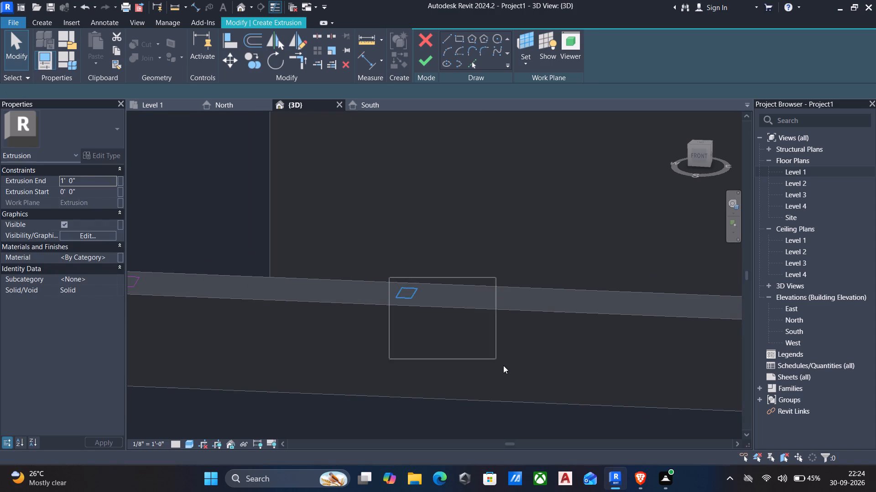
pyautogui.moveTo(503, 365); pyautogui.dragTo(509, 370)
pyautogui.press('Left')
pyautogui.press('Left')
pyautogui.press('Left')
pyautogui.press('Left')
pyautogui.press('Left')
pyautogui.press('Left')
pyautogui.press('Left')
pyautogui.press('Left')
pyautogui.press('Left')
pyautogui.press('Left')
pyautogui.press('Left')
pyautogui.press('Left')
pyautogui.press('Left')
pyautogui.press('Left')
pyautogui.press('Left')
pyautogui.press('Left')
pyautogui.press('Left')
pyautogui.press('Left')
pyautogui.press('Left')
pyautogui.press('Left')
pyautogui.moveTo(465, 364); pyautogui.dragTo(493, 364, button='middle')
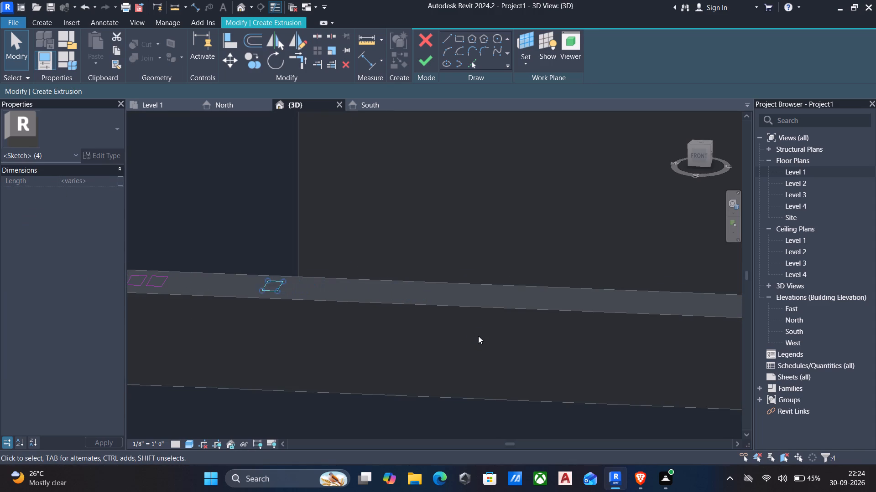
pyautogui.press('Left')
pyautogui.press('Left')
pyautogui.press('Left')
pyautogui.press('Left')
pyautogui.press('Left')
pyautogui.press('Left')
pyautogui.press('Left')
pyautogui.press('Left')
pyautogui.press('Left')
pyautogui.press('Left')
pyautogui.press('Left')
pyautogui.press('Left')
pyautogui.press('Left')
pyautogui.press('Left')
pyautogui.press('Left')
pyautogui.press('Left')
pyautogui.press('Left')
pyautogui.press('Left')
pyautogui.press('Left')
pyautogui.press('Left')
# Nudge the fourth copy back east along the rail to leave a wide space between it and the third copy.
pyautogui.scroll(-2, 490, 324)
pyautogui.moveTo(487, 338); pyautogui.dragTo(527, 311, button='middle')
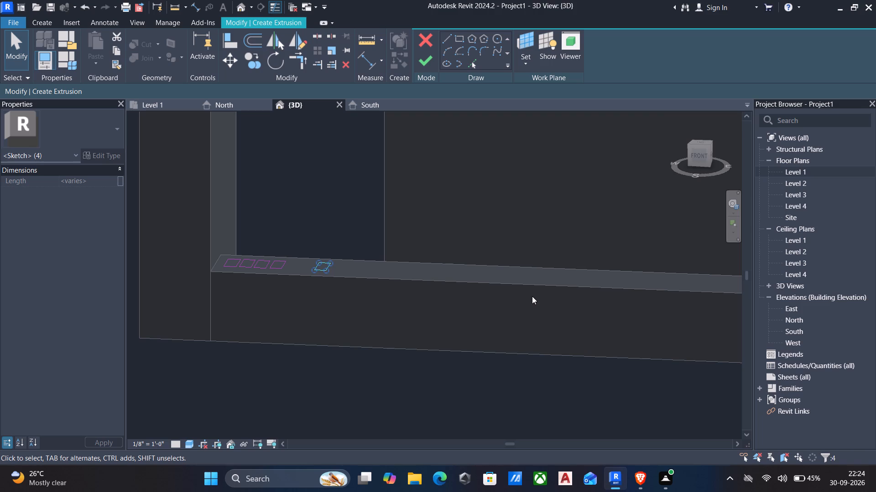
pyautogui.press('Right')
pyautogui.press('Right')
pyautogui.press('Right')
pyautogui.press('Right')
pyautogui.press('Right')
pyautogui.press('Right')
pyautogui.press('Right')
pyautogui.press('Right')
pyautogui.press('Right')
pyautogui.press('Right')
pyautogui.press('Right')
pyautogui.press('Right')
pyautogui.press('Right')
pyautogui.press('Right')
pyautogui.press('Right')
pyautogui.press('Right')
pyautogui.press('Right')
pyautogui.press('Right')
pyautogui.press('Right')
pyautogui.press('Right')
pyautogui.press('Right')
pyautogui.press('Right')
pyautogui.press('Right')
pyautogui.press('Right')
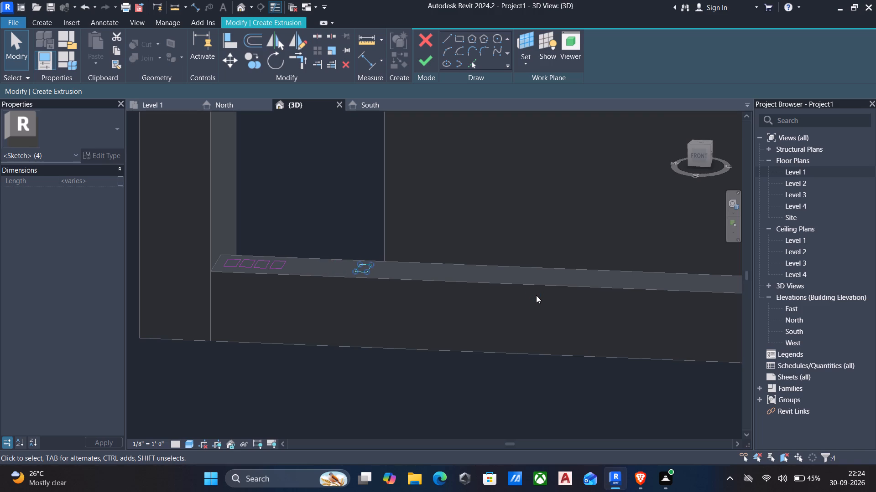
pyautogui.press('Right')
pyautogui.press('Right')
pyautogui.press('Right')
pyautogui.press('Right')
pyautogui.press('Right')
pyautogui.press('Right')
pyautogui.press('Right')
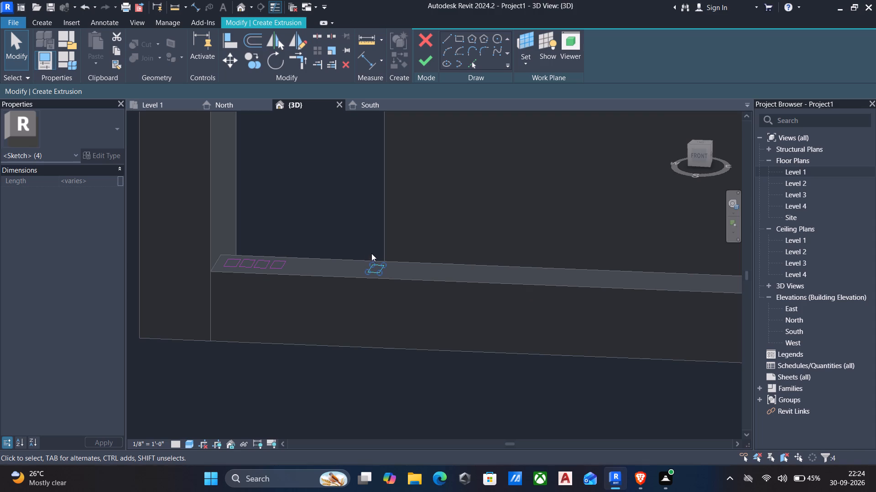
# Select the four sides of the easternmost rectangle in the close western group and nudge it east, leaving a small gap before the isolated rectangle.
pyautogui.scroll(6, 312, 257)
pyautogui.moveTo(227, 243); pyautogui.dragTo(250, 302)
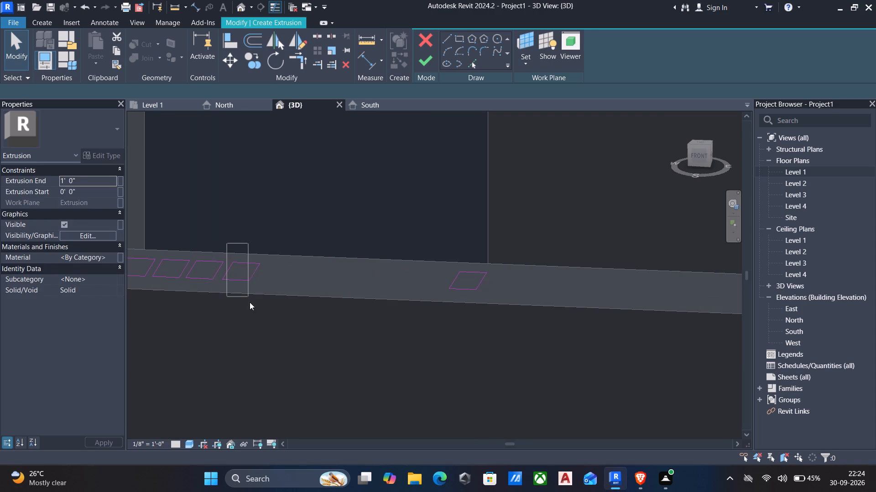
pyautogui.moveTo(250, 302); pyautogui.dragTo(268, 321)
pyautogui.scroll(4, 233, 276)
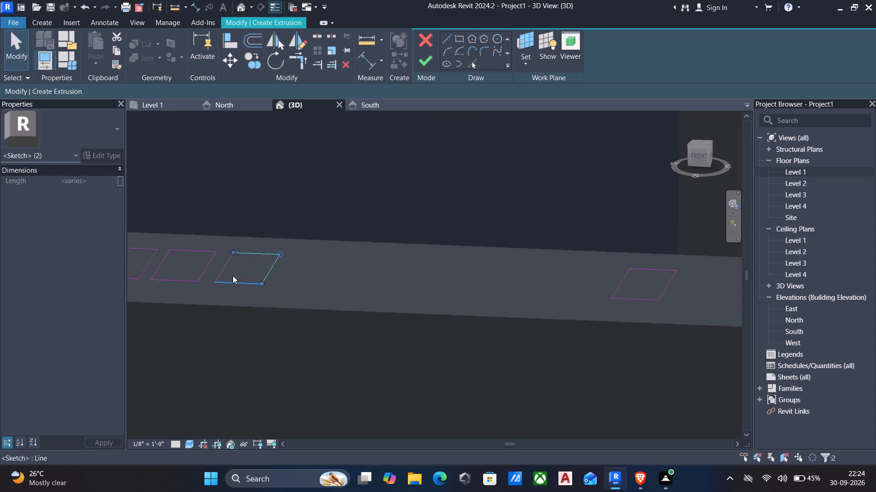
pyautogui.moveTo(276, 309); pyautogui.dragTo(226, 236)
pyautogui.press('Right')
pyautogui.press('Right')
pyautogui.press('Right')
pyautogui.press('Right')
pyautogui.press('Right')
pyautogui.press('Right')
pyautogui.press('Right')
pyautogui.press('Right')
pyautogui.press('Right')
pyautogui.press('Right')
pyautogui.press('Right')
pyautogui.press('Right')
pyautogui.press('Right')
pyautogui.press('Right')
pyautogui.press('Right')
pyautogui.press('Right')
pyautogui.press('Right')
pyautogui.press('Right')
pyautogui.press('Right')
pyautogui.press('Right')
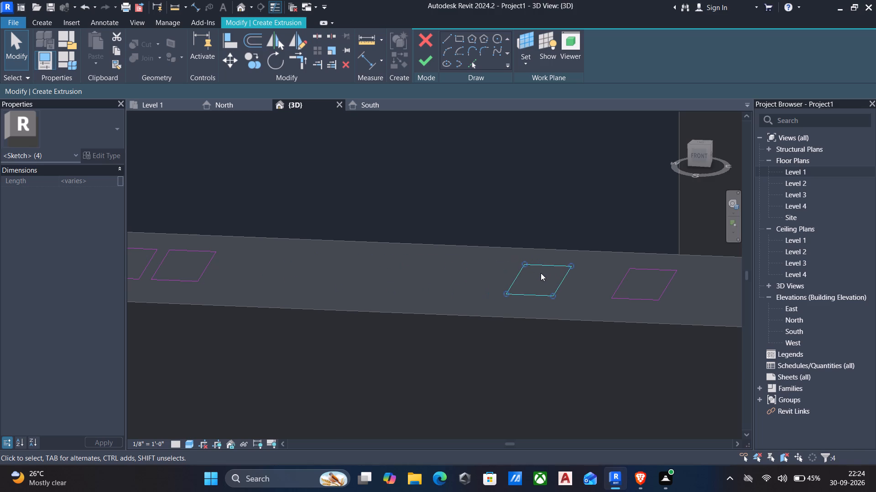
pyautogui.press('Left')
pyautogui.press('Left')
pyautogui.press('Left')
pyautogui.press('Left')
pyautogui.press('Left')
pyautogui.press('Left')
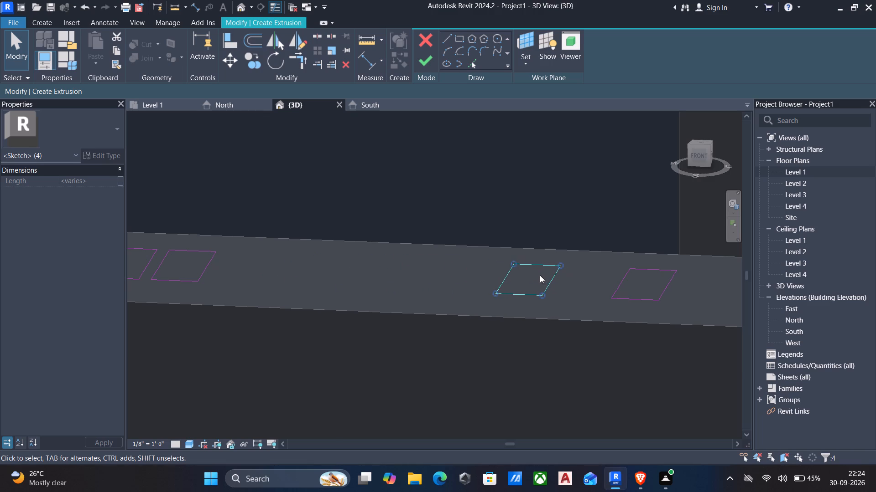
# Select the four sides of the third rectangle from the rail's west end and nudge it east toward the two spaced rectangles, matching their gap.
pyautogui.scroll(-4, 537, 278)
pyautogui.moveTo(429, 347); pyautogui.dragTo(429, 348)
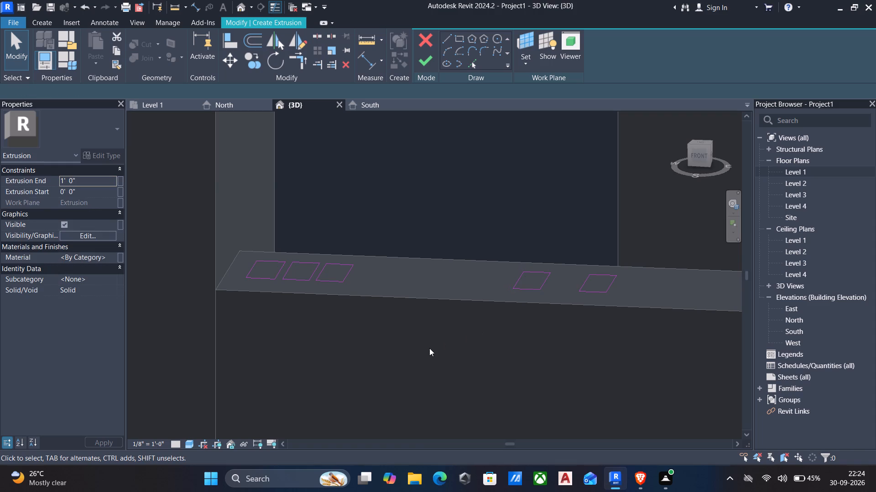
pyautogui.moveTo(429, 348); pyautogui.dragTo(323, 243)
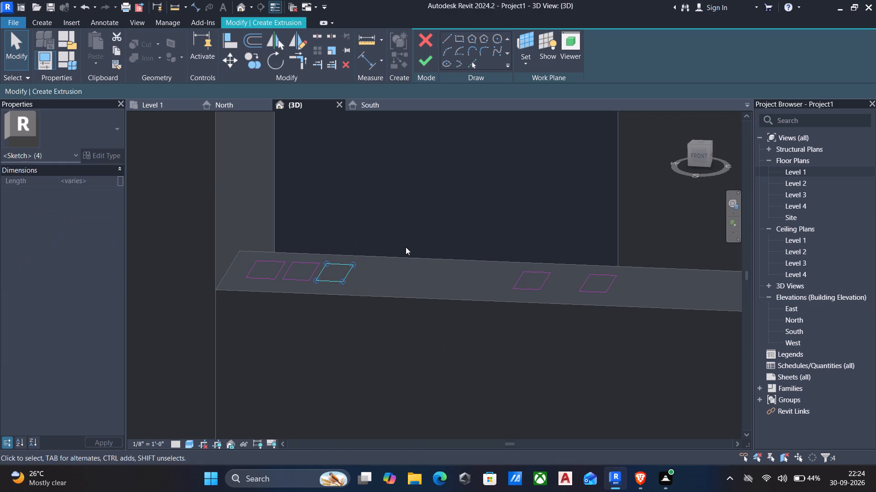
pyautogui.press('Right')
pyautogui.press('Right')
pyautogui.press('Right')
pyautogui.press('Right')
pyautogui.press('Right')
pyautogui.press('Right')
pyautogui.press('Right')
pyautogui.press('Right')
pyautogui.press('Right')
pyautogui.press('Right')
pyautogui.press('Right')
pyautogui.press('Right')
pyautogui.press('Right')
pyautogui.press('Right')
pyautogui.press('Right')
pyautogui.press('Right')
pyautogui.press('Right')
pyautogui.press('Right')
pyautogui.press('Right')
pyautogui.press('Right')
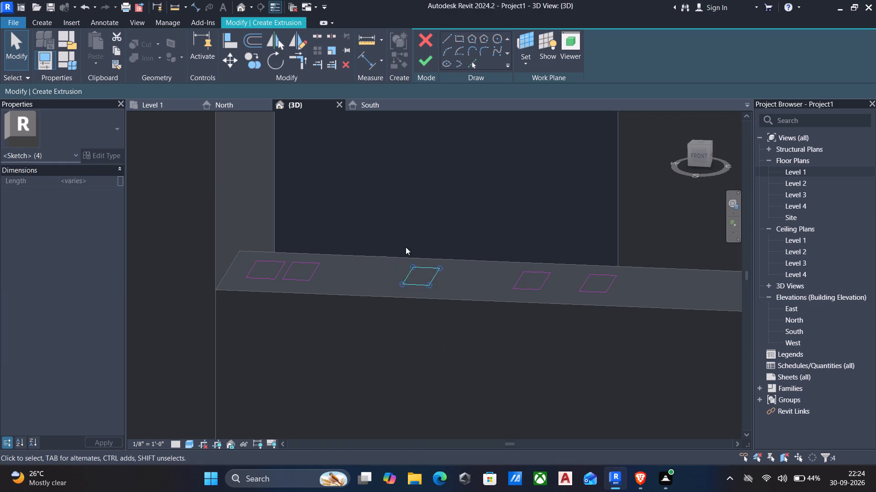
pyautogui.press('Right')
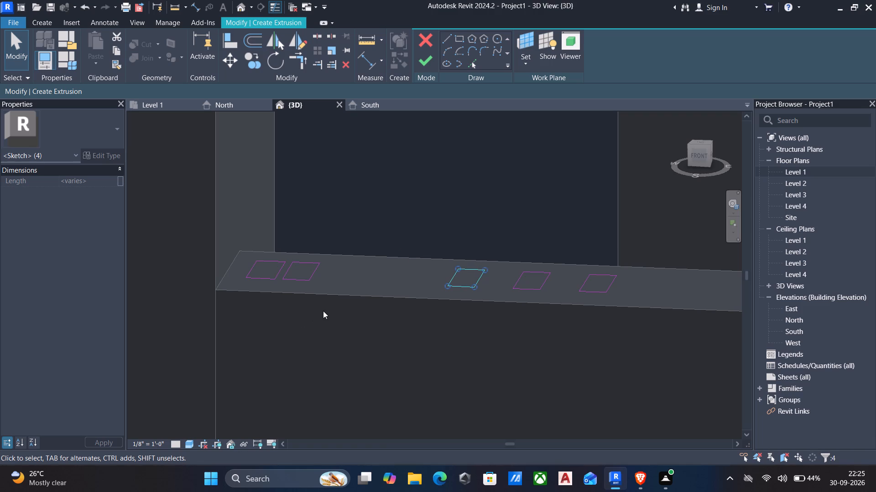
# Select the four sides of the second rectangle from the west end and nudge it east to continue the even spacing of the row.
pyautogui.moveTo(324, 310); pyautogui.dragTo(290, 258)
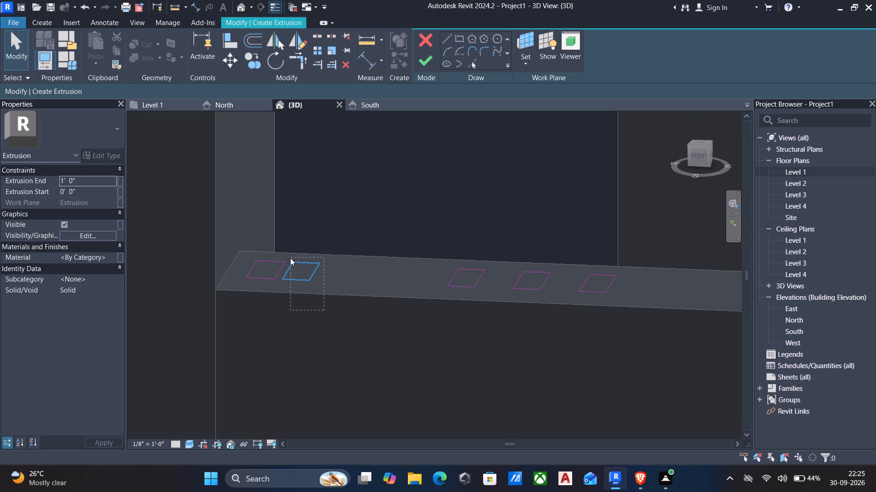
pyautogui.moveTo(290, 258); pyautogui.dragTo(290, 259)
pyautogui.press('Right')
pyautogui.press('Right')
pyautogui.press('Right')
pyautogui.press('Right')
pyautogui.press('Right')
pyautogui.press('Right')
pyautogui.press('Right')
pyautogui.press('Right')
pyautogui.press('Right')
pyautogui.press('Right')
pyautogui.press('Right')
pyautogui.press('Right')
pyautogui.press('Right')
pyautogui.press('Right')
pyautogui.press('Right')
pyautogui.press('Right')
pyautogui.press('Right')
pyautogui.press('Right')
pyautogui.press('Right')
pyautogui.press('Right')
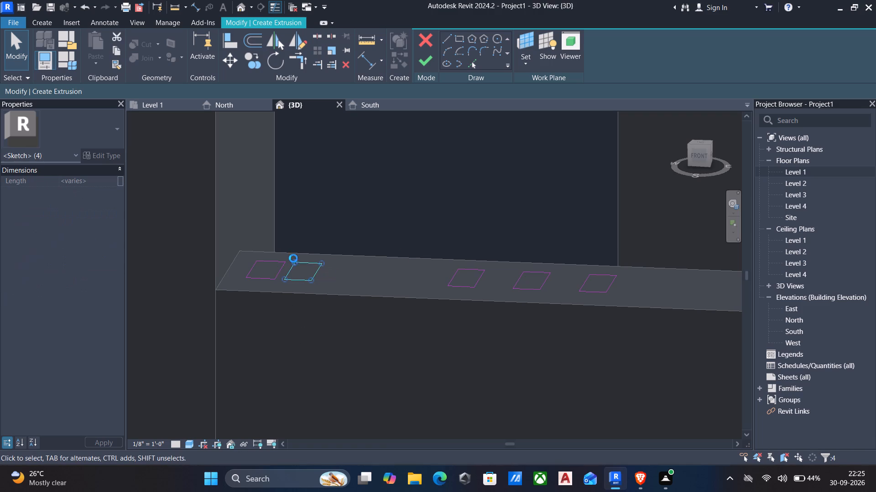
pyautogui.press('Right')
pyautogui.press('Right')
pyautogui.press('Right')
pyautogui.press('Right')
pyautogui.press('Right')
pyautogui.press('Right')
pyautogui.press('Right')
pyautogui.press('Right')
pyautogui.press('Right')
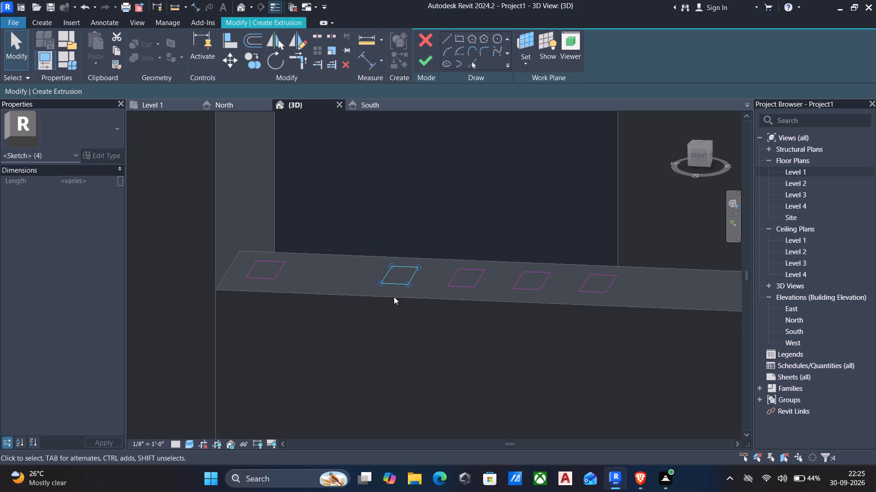
# Delete the four spaced rectangle copies, keeping only the westernmost rectangle on the bottom rail.
pyautogui.moveTo(637, 313); pyautogui.dragTo(639, 316)
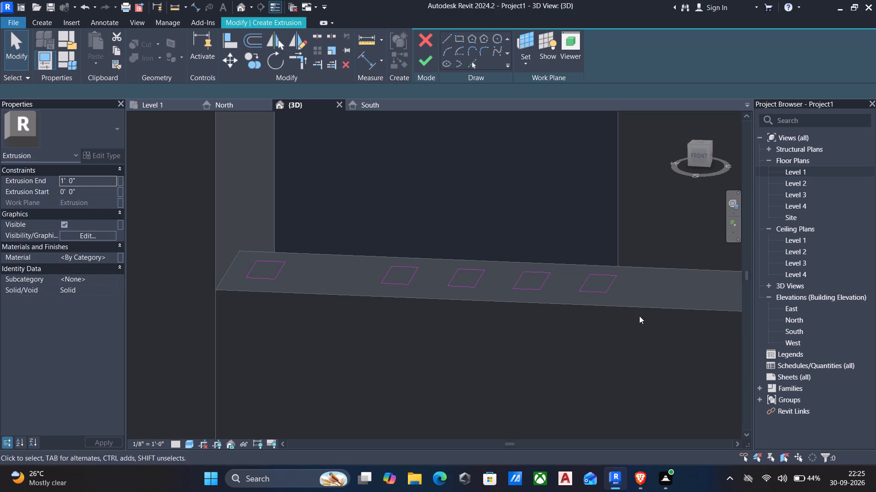
pyautogui.moveTo(639, 316); pyautogui.dragTo(360, 247)
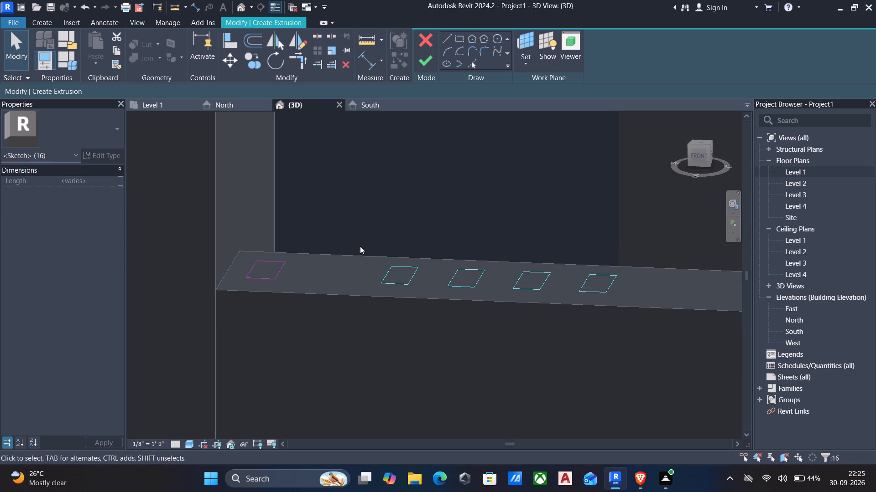
pyautogui.press('Delete')
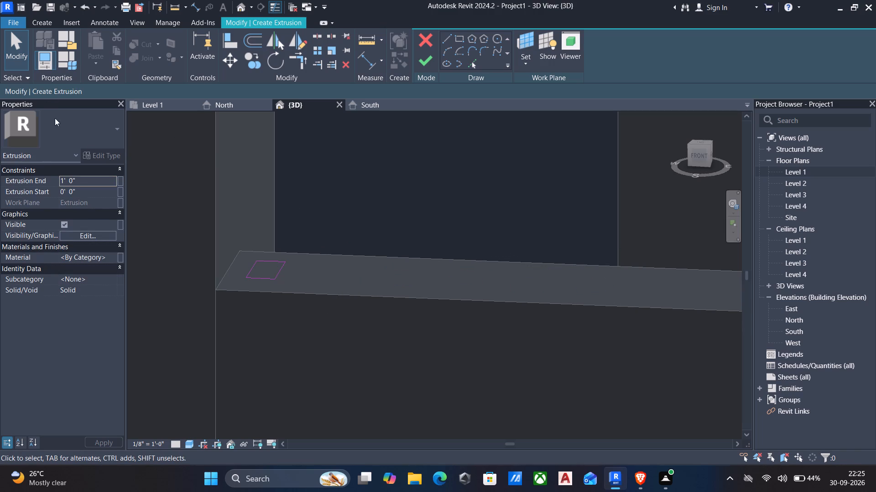
# Nudge the remaining rectangle's east side outward to widen the profile to about 2 1/4".
pyautogui.click(276, 268)
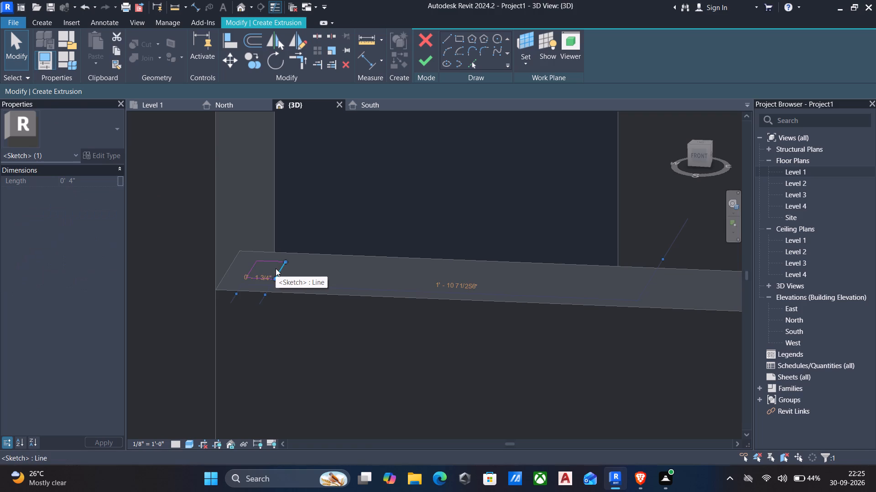
pyautogui.press('Right')
pyautogui.press('Right')
pyautogui.press('Right')
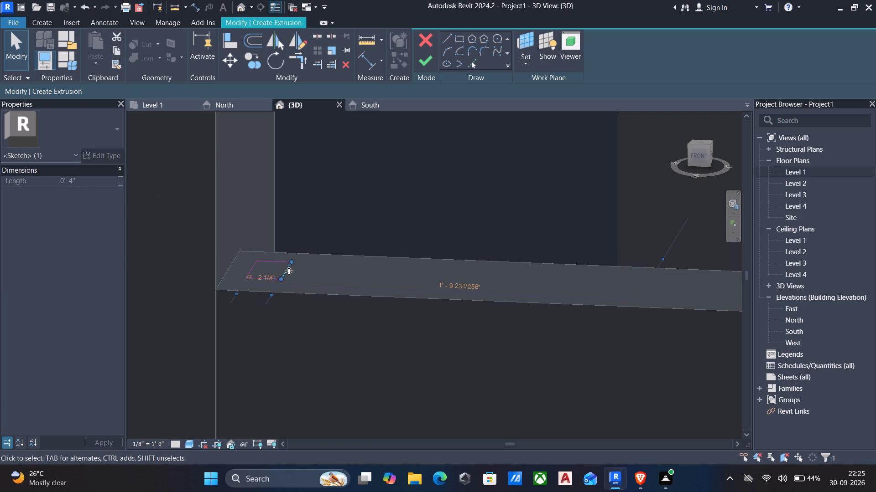
pyautogui.press('Right')
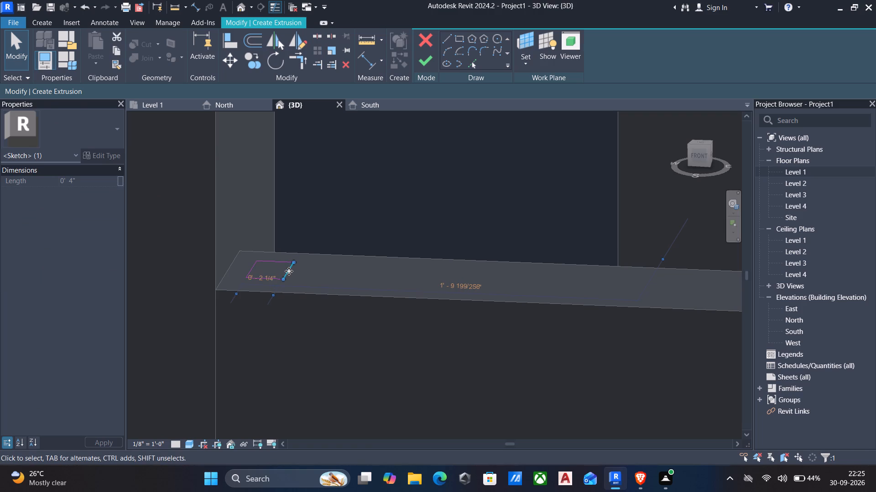
pyautogui.press('Escape')
pyautogui.scroll(-4, 224, 259)
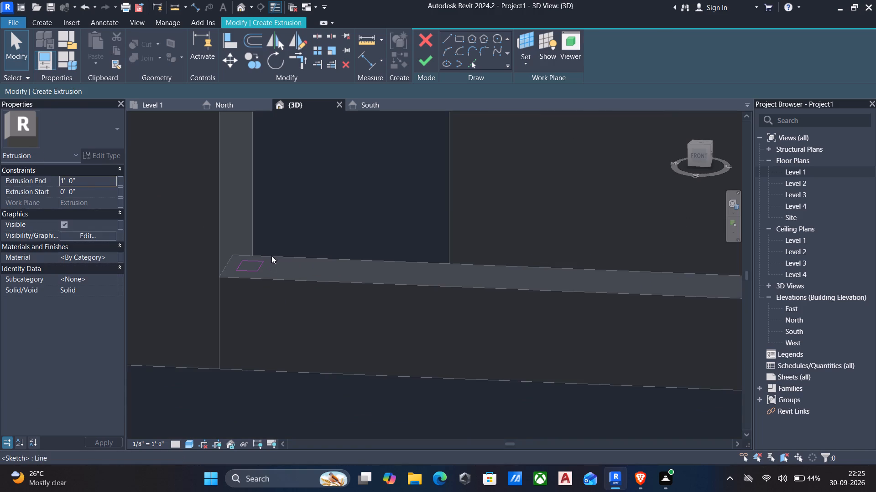
# Finish the rectangle sketch as a 1' 0" high extrusion at the west end of the frame's bottom rail.
pyautogui.click(699, 156)
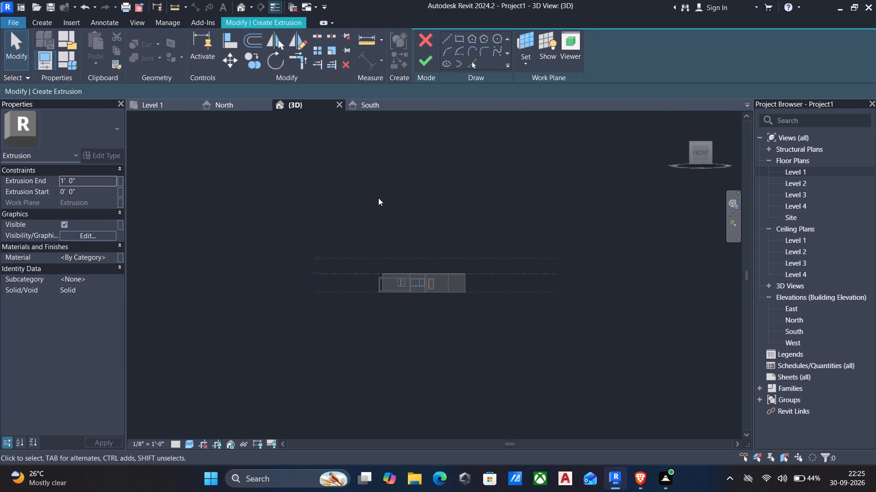
pyautogui.keyDown('shift'); pyautogui.moveTo(379, 200); pyautogui.dragTo(278, 300, button='middle'); pyautogui.keyUp('shift')
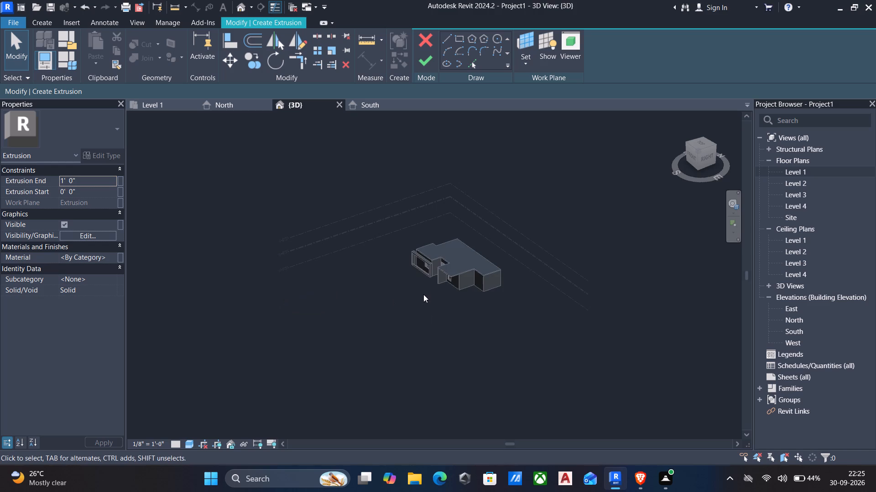
pyautogui.scroll(5, 422, 283)
pyautogui.scroll(6, 459, 235)
pyautogui.scroll(3, 291, 277)
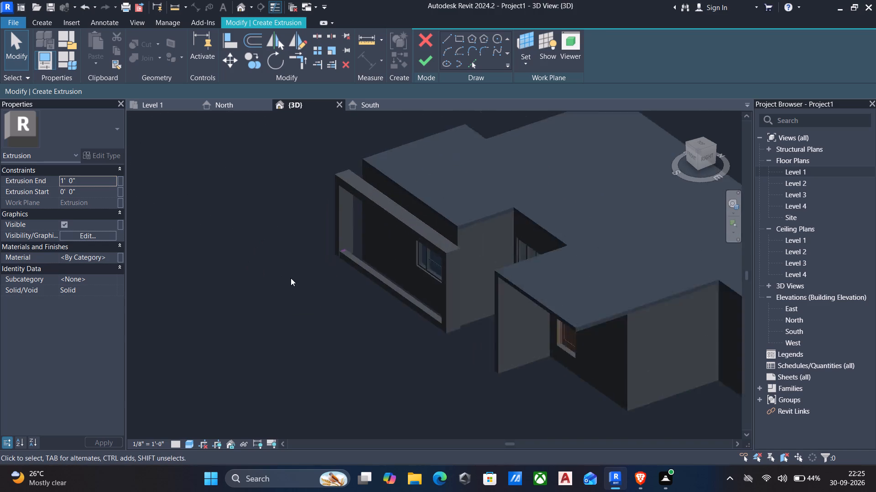
pyautogui.scroll(2, 291, 278)
pyautogui.scroll(6, 388, 233)
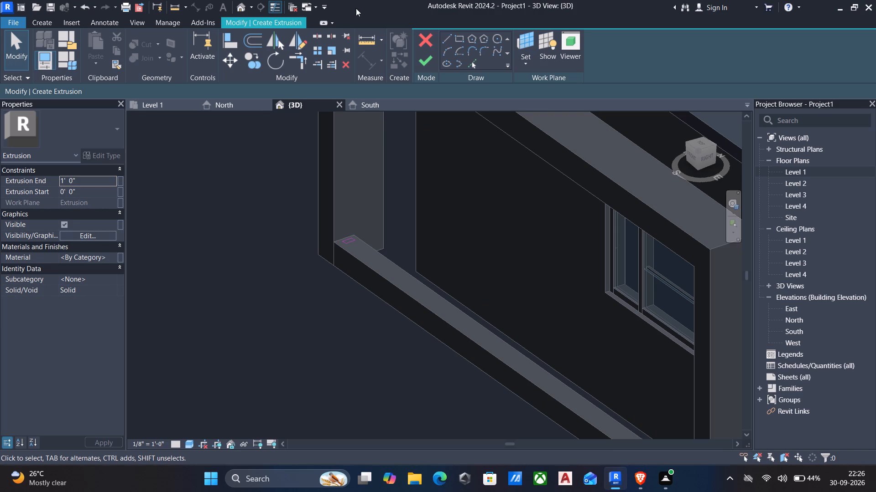
pyautogui.click(430, 64)
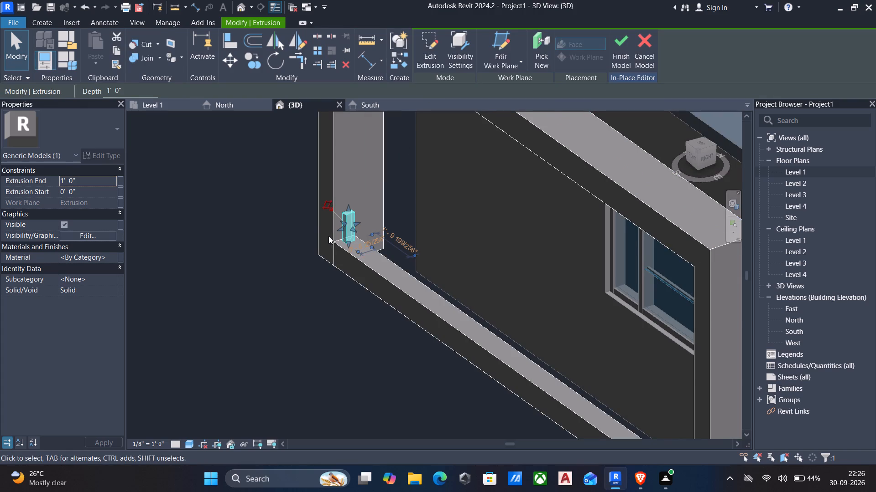
# Finish the in-place model containing the frame and the small post.
pyautogui.keyDown('shift'); pyautogui.moveTo(320, 220); pyautogui.dragTo(383, 163, button='middle'); pyautogui.keyUp('shift')
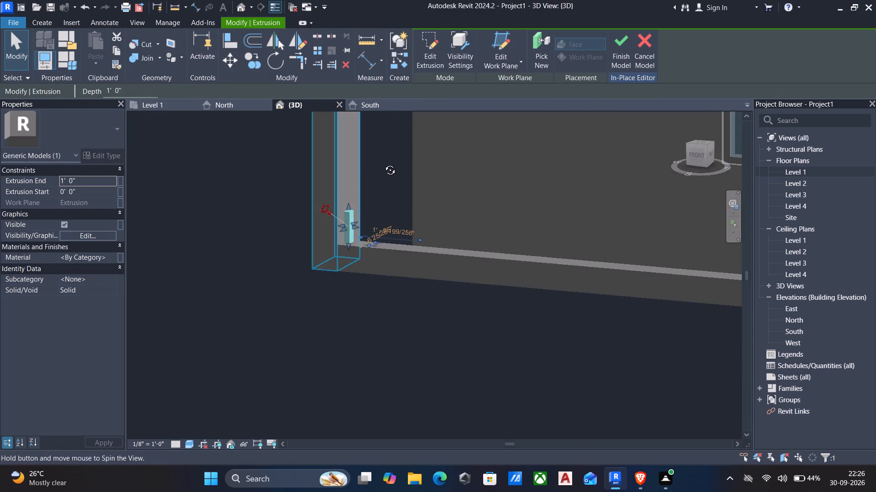
pyautogui.keyDown('shift'); pyautogui.moveTo(383, 163); pyautogui.dragTo(384, 162, button='middle'); pyautogui.keyUp('shift')
pyautogui.scroll(-4, 386, 173)
pyautogui.moveTo(386, 181); pyautogui.dragTo(376, 245, button='middle')
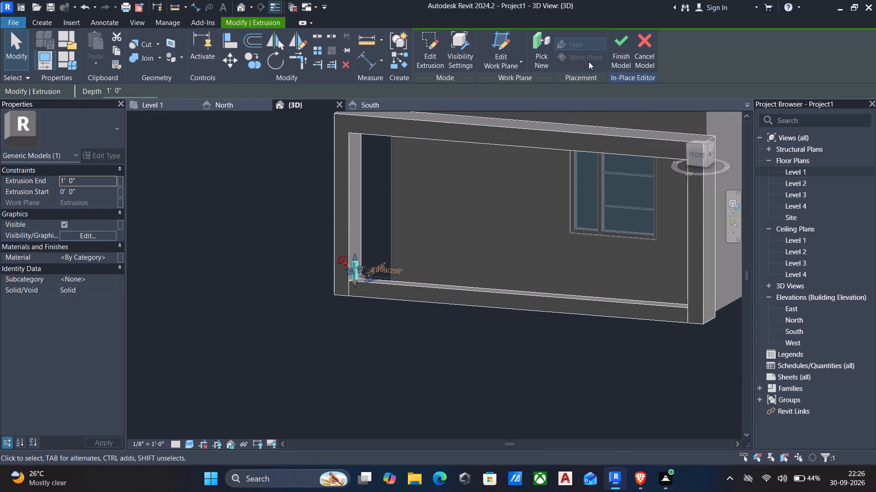
pyautogui.click(620, 44)
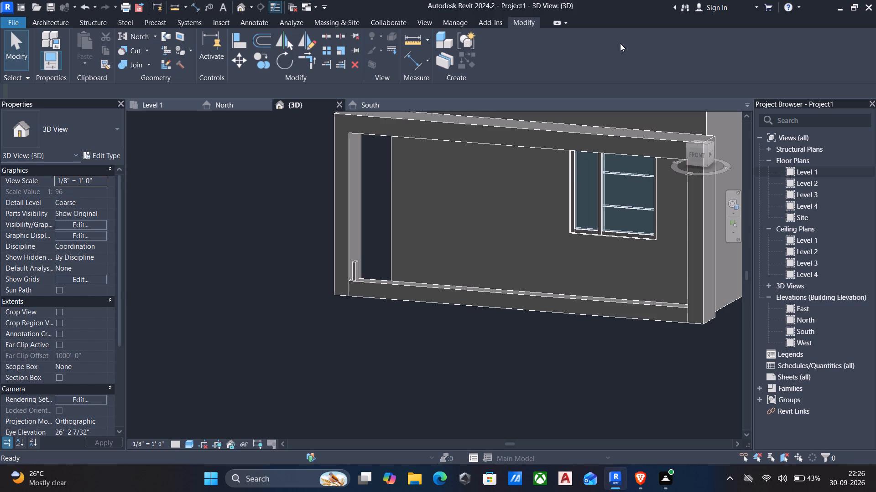
# Select the south frame's generic model and open it for in-place editing.
pyautogui.scroll(10, 620, 43)
pyautogui.click(356, 274)
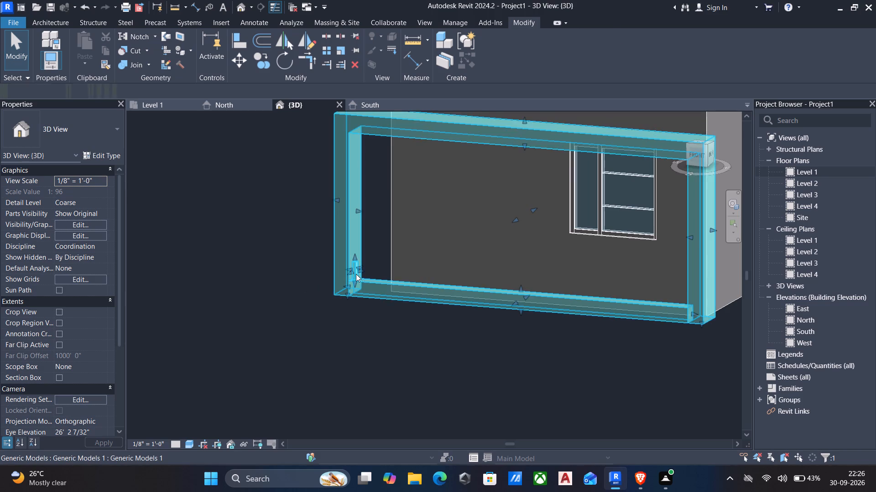
pyautogui.scroll(5, 356, 272)
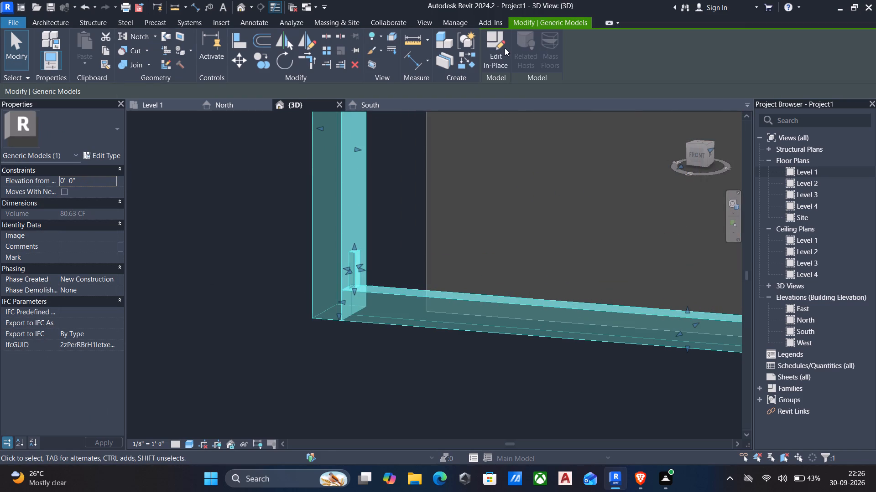
pyautogui.click(505, 48)
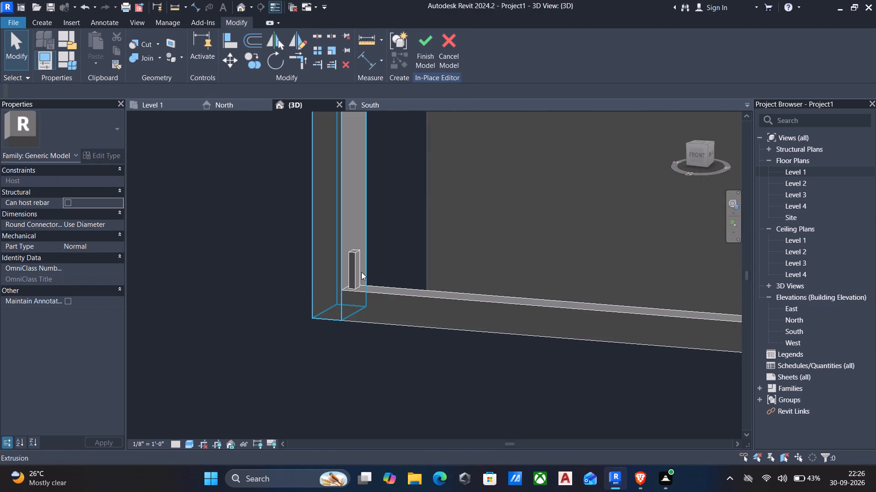
# Widen the small post at the frame's west end by pulling its east face outward about 1".
pyautogui.scroll(5, 358, 266)
pyautogui.click(351, 250)
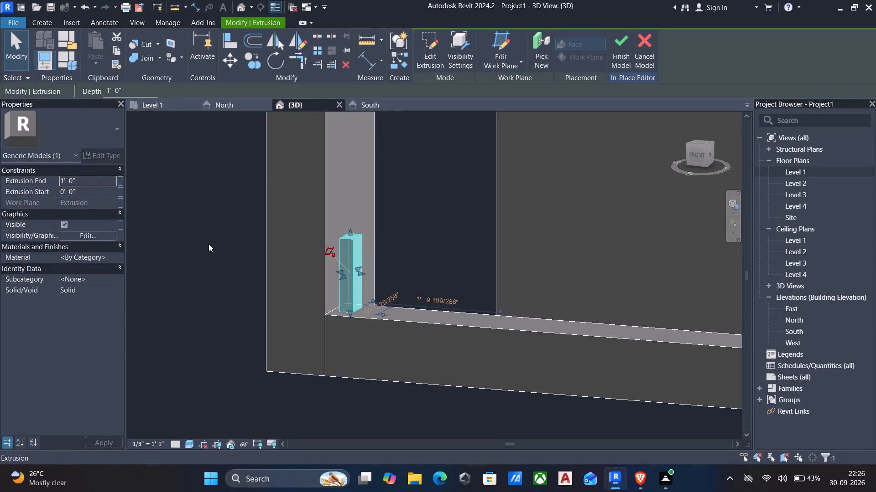
pyautogui.keyDown('shift'); pyautogui.moveTo(217, 240); pyautogui.dragTo(258, 236, button='middle'); pyautogui.keyUp('shift')
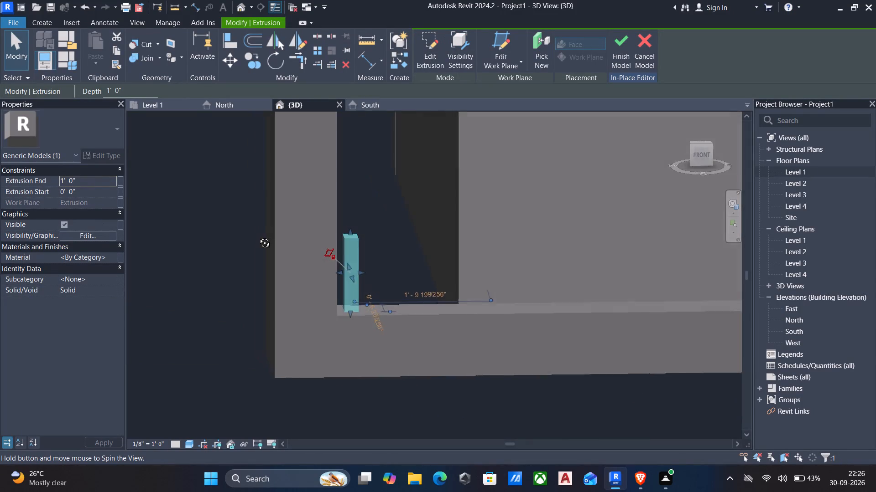
pyautogui.keyDown('shift'); pyautogui.moveTo(258, 236); pyautogui.dragTo(246, 245, button='middle'); pyautogui.keyUp('shift')
pyautogui.scroll(5, 367, 281)
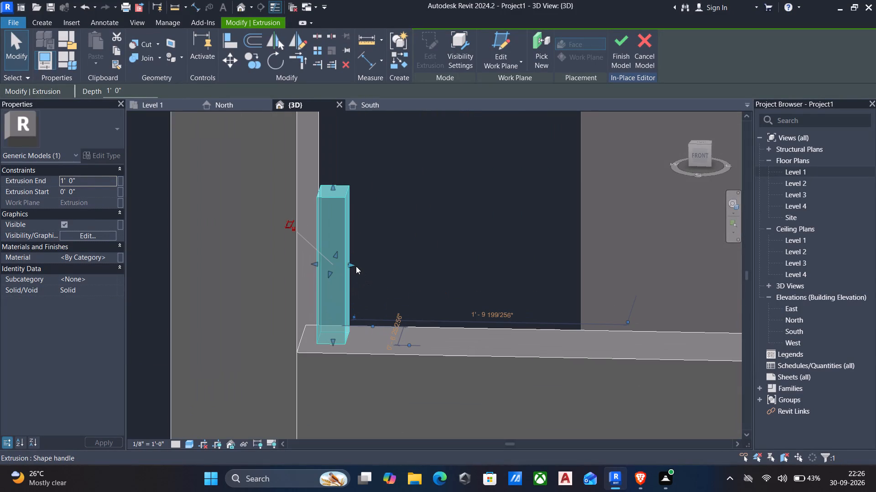
pyautogui.moveTo(355, 266); pyautogui.dragTo(361, 260)
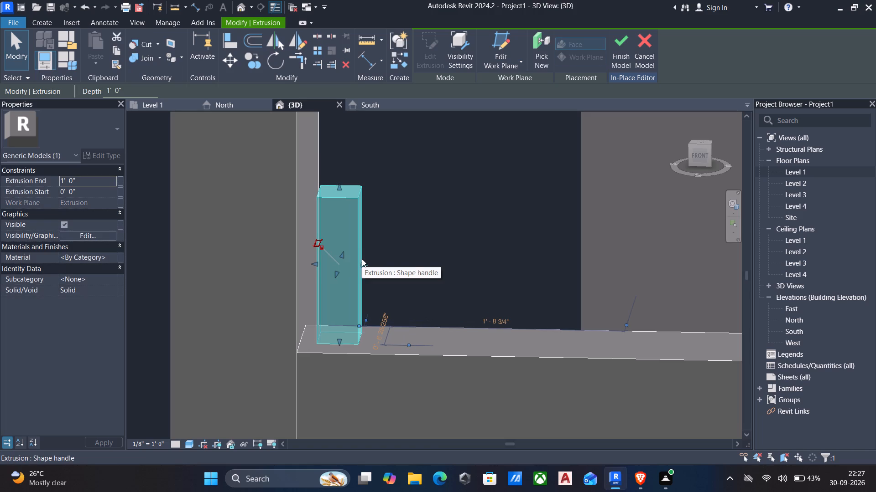
# Align the post's top face to the underside of the frame's top rail so it spans the full opening height.
pyautogui.scroll(-4, 389, 191)
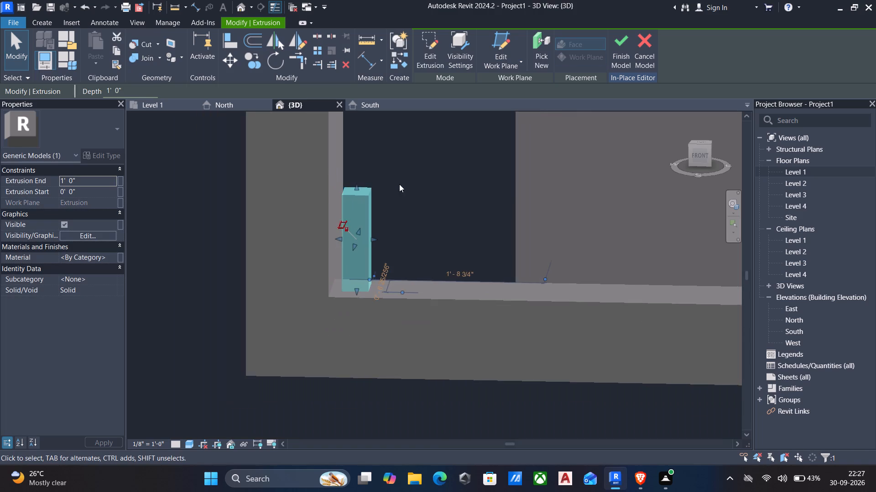
pyautogui.moveTo(405, 186); pyautogui.dragTo(376, 322, button='middle')
pyautogui.moveTo(375, 265); pyautogui.dragTo(373, 291, button='middle')
pyautogui.scroll(-2, 373, 293)
pyautogui.scroll(-4, 369, 251)
pyautogui.moveTo(375, 241); pyautogui.dragTo(358, 275, button='middle')
pyautogui.scroll(-4, 370, 240)
pyautogui.moveTo(380, 209); pyautogui.dragTo(361, 264, button='middle')
pyautogui.keyDown('shift'); pyautogui.moveTo(376, 224); pyautogui.dragTo(355, 170, button='middle'); pyautogui.keyUp('shift')
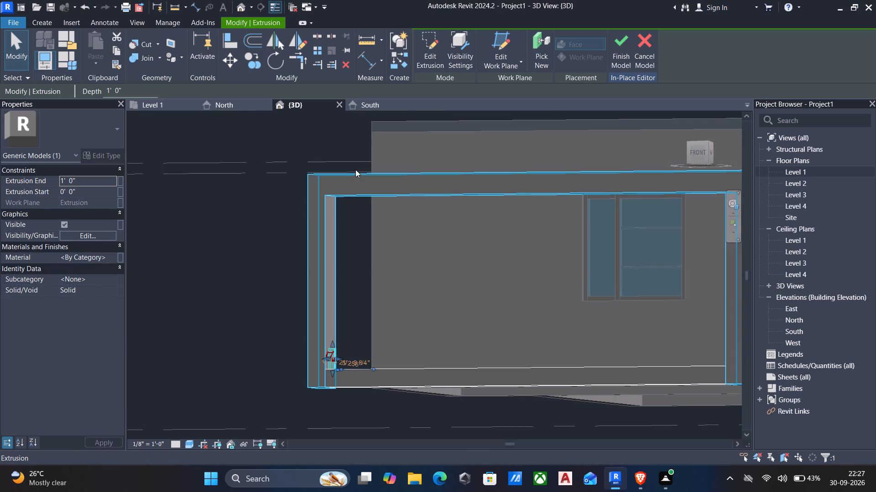
pyautogui.press('Escape')
pyautogui.press('a')
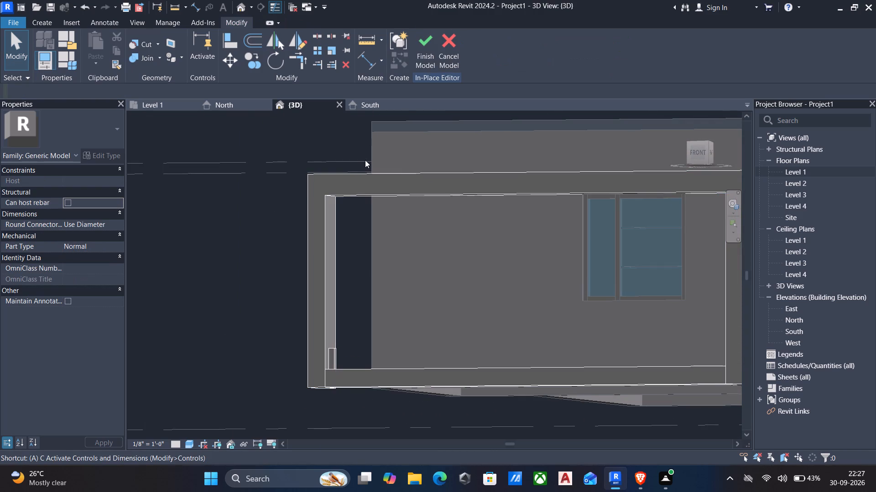
pyautogui.press('l')
pyautogui.scroll(-2, 367, 172)
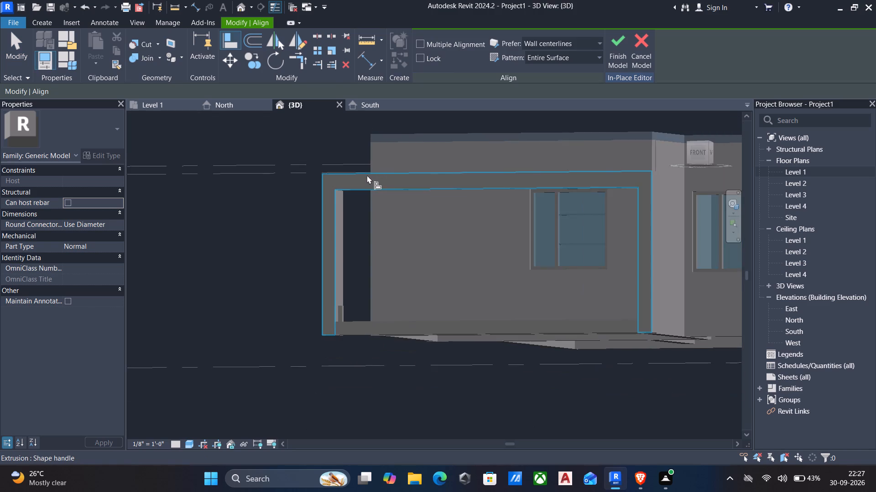
pyautogui.keyDown('shift'); pyautogui.moveTo(367, 179); pyautogui.dragTo(310, 299, button='middle'); pyautogui.keyUp('shift')
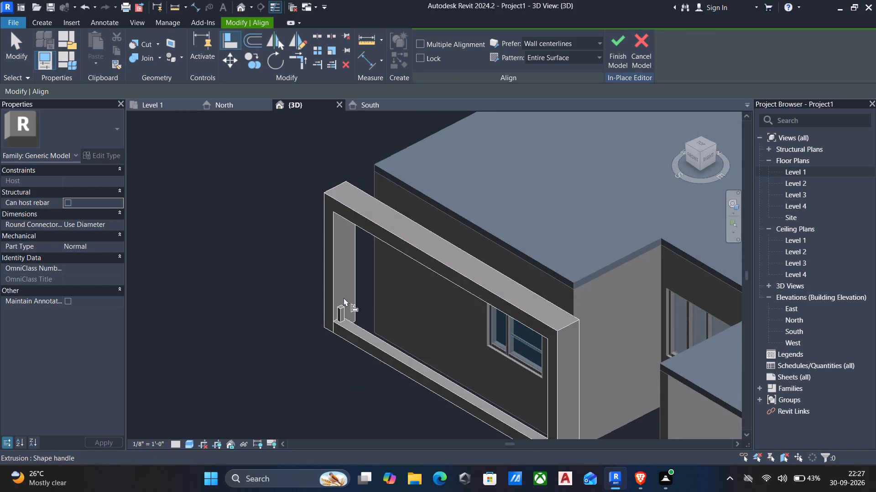
pyautogui.scroll(1, 373, 277)
pyautogui.keyDown('shift'); pyautogui.moveTo(374, 277); pyautogui.dragTo(435, 90, button='middle'); pyautogui.keyUp('shift')
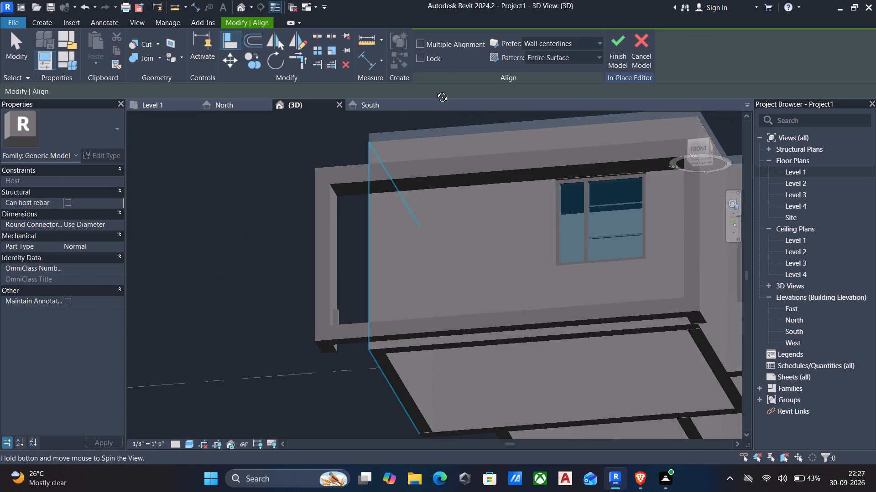
pyautogui.keyDown('shift'); pyautogui.moveTo(435, 90); pyautogui.dragTo(431, 78, button='middle'); pyautogui.keyUp('shift')
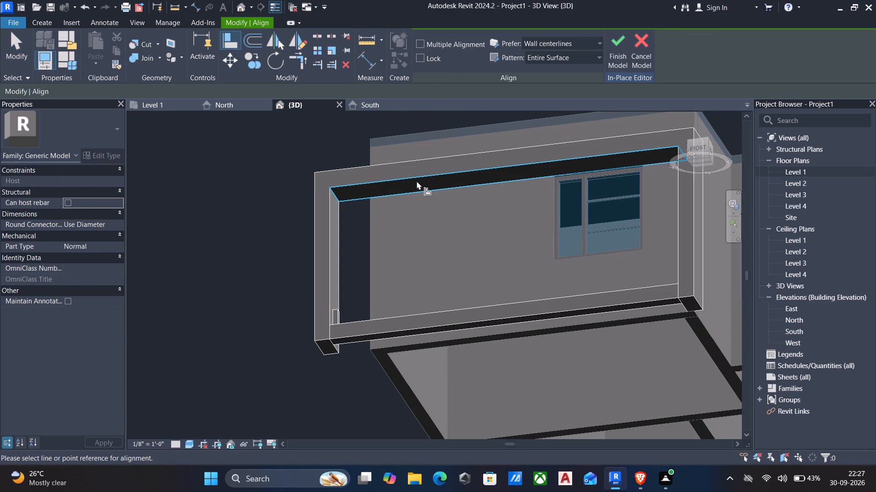
pyautogui.click(417, 181)
pyautogui.scroll(-3, 433, 217)
pyautogui.keyDown('shift'); pyautogui.moveTo(433, 221); pyautogui.dragTo(428, 232, button='middle'); pyautogui.keyUp('shift')
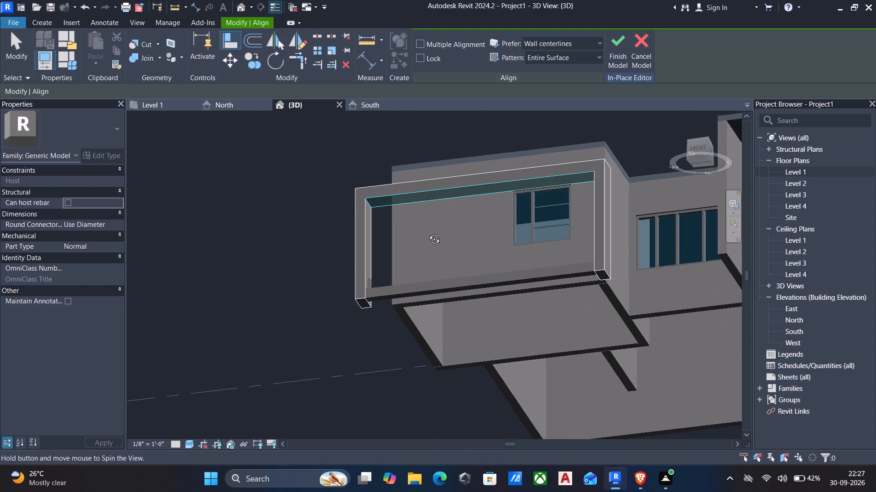
pyautogui.keyDown('shift'); pyautogui.moveTo(428, 232); pyautogui.dragTo(396, 364, button='middle'); pyautogui.keyUp('shift')
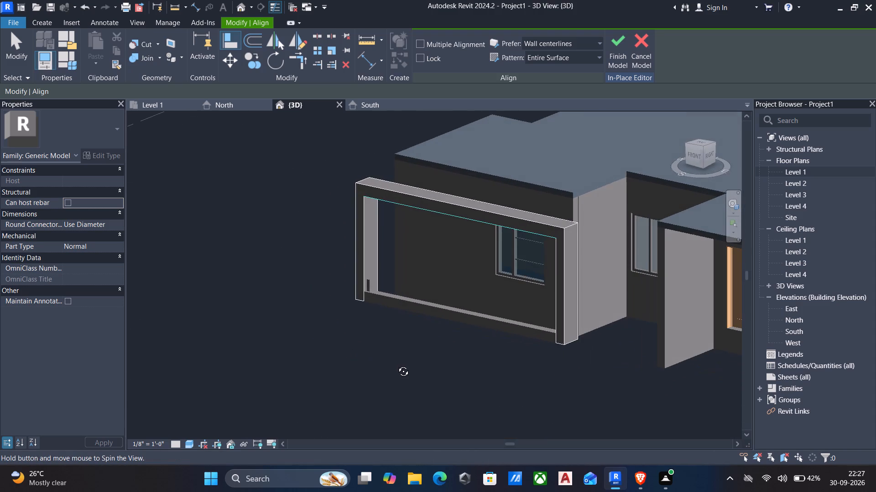
pyautogui.keyDown('shift'); pyautogui.moveTo(396, 364); pyautogui.dragTo(389, 395, button='middle'); pyautogui.keyUp('shift')
pyautogui.scroll(5, 389, 266)
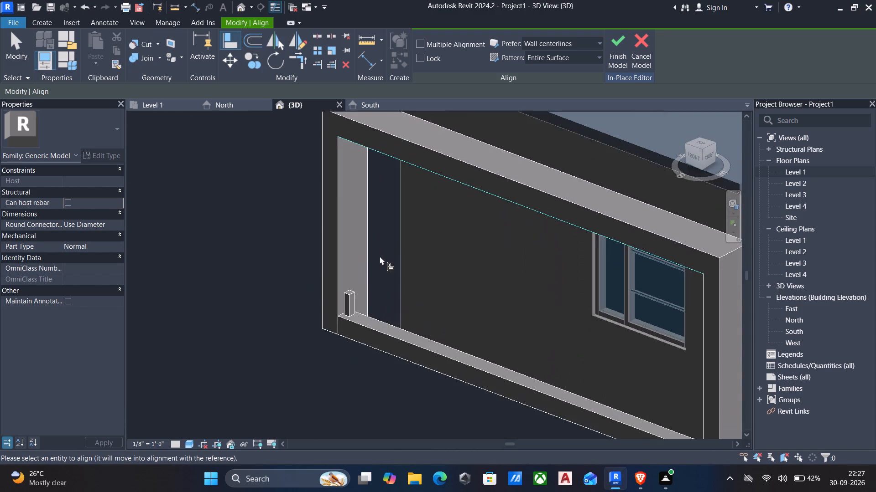
pyautogui.scroll(7, 380, 256)
pyautogui.scroll(5, 298, 357)
pyautogui.click(298, 357)
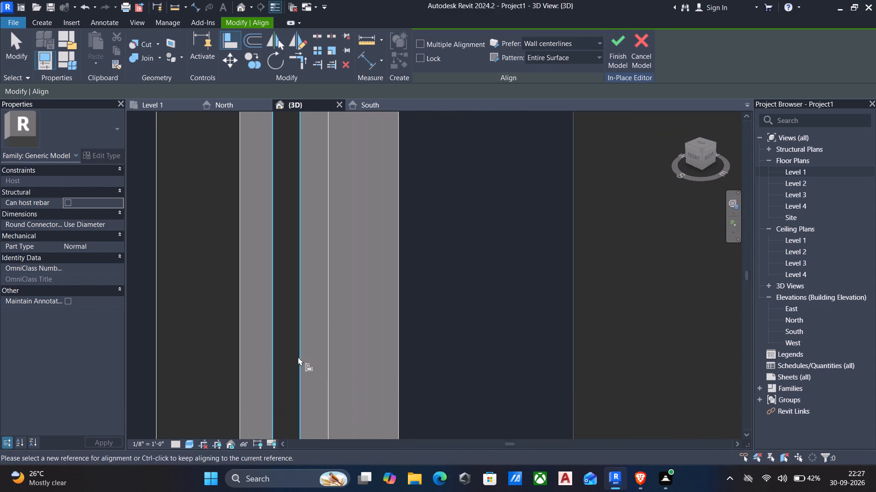
pyautogui.scroll(-16, 302, 346)
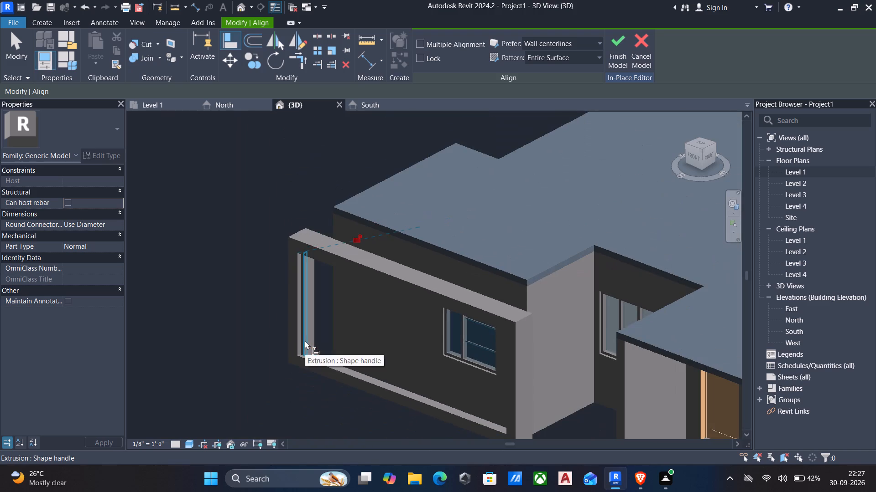
pyautogui.keyDown('shift'); pyautogui.moveTo(302, 307); pyautogui.dragTo(355, 246, button='middle'); pyautogui.keyUp('shift')
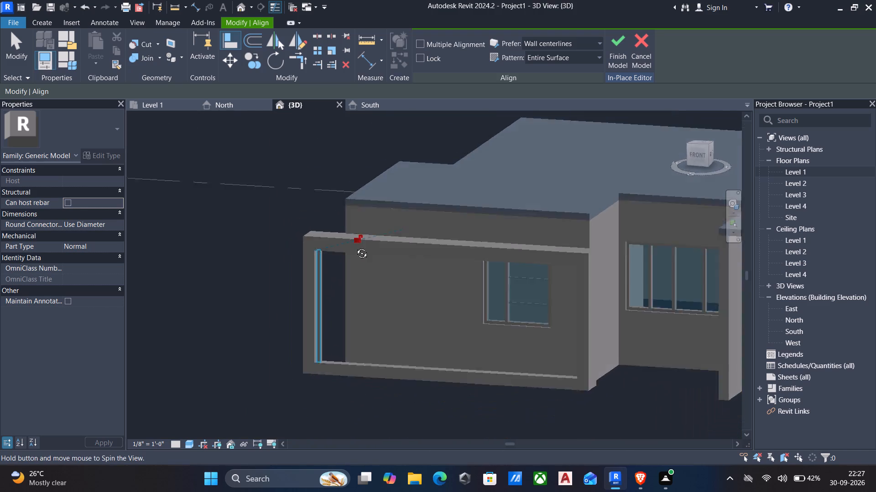
pyautogui.keyDown('shift'); pyautogui.moveTo(355, 246); pyautogui.dragTo(362, 237, button='middle'); pyautogui.keyUp('shift')
pyautogui.scroll(6, 308, 278)
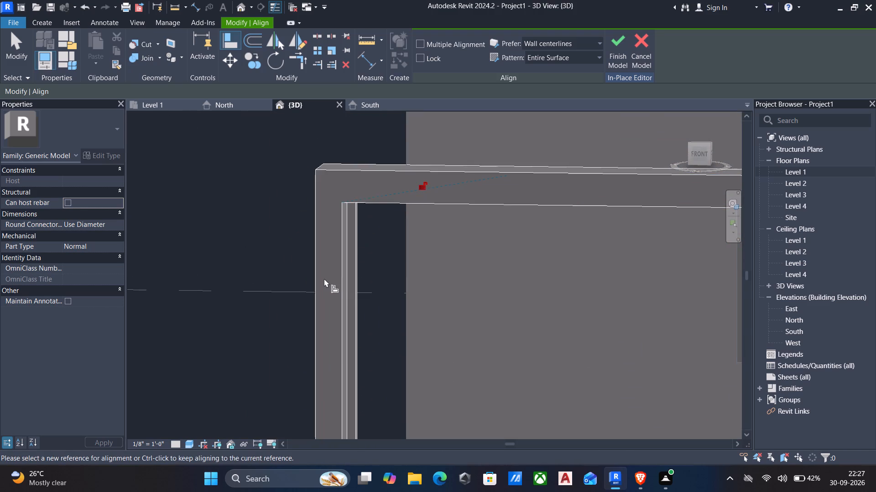
pyautogui.press('Escape')
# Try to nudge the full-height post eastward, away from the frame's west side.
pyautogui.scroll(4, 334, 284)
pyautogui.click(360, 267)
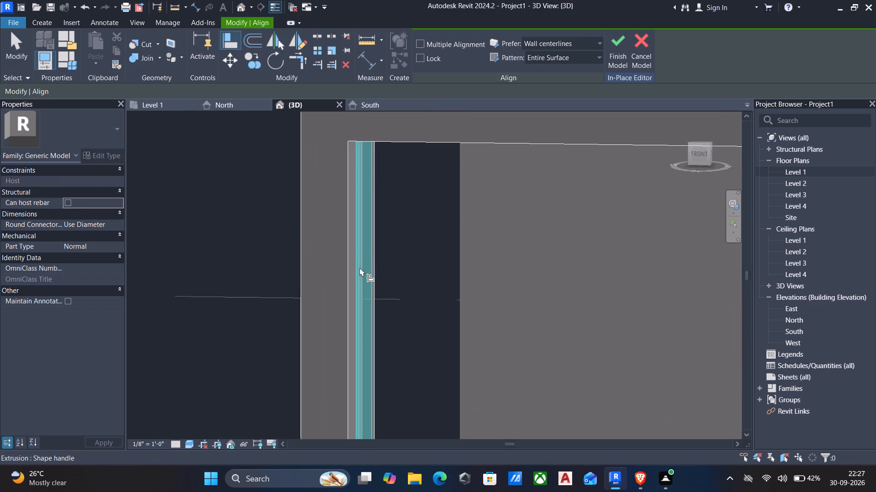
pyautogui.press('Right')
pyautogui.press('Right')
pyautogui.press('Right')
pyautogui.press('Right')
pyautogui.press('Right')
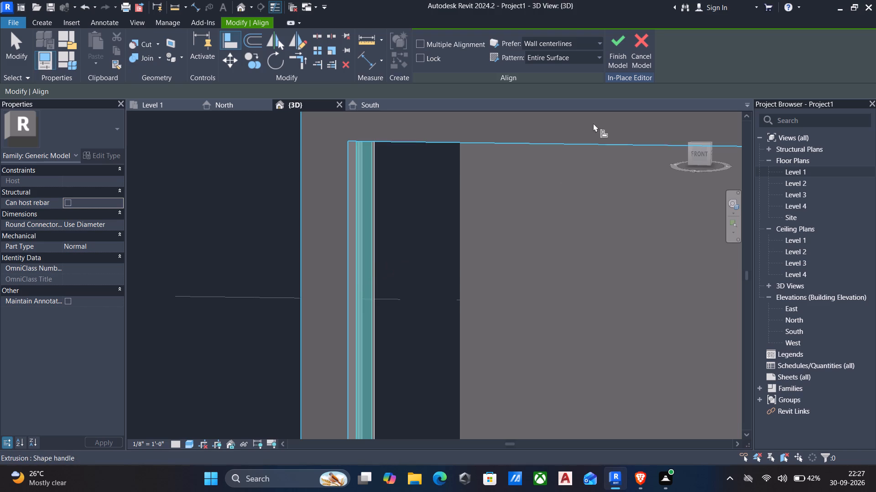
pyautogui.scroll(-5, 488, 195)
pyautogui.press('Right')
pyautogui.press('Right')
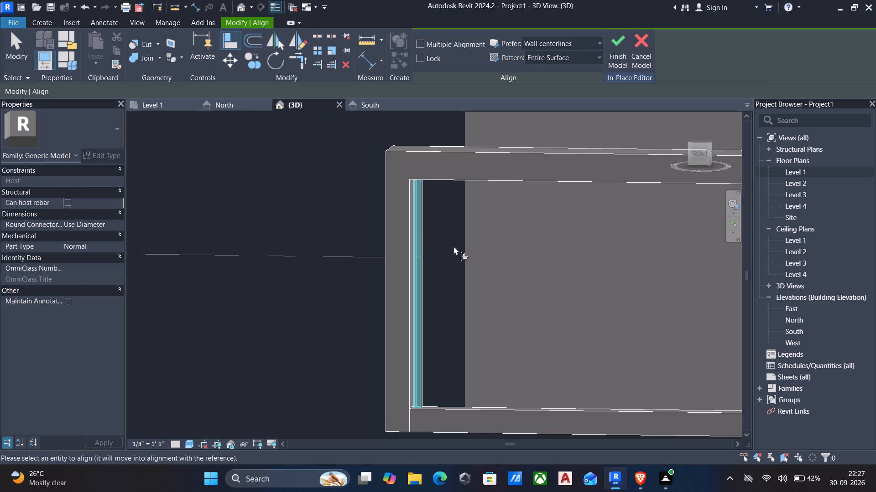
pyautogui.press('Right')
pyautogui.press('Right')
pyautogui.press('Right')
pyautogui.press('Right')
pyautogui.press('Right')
# Finish the in-place model containing the frame and the full-height post.
pyautogui.click(622, 44)
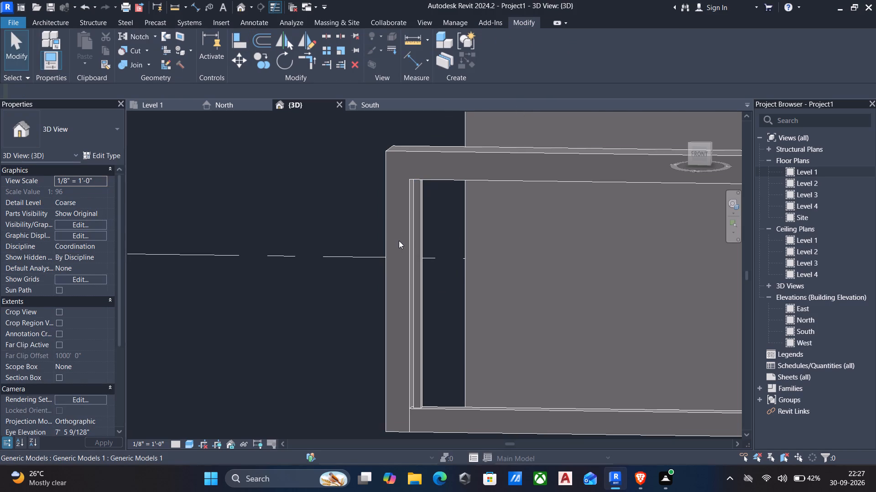
# Reopen the south frame for in-place editing and nudge the full-height post three increments east, away from the frame's west side.
pyautogui.click(421, 230)
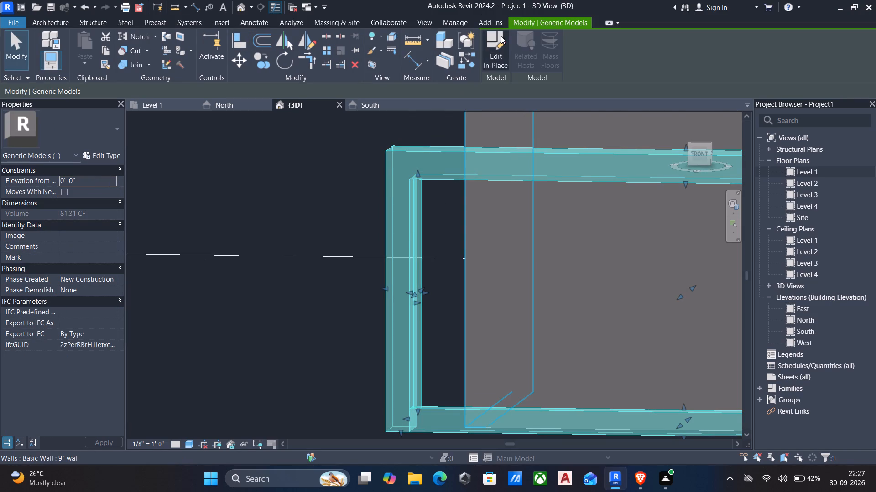
pyautogui.click(487, 46)
pyautogui.press('Right')
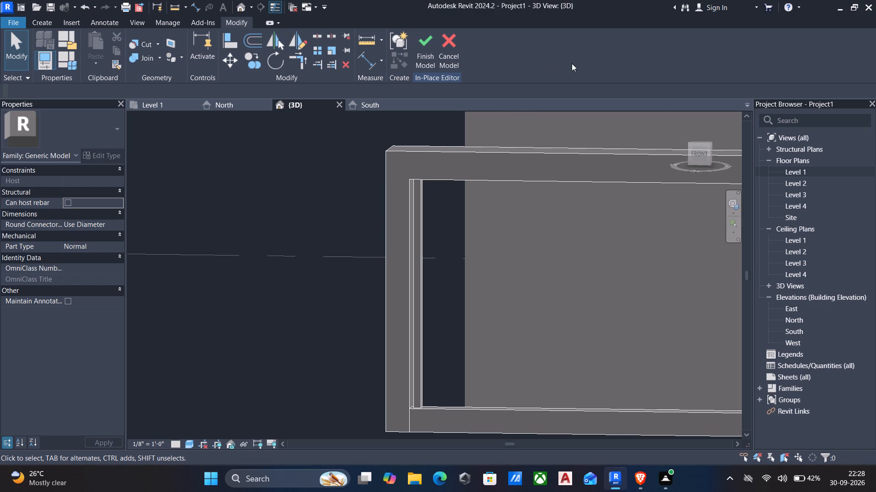
pyautogui.click(422, 228)
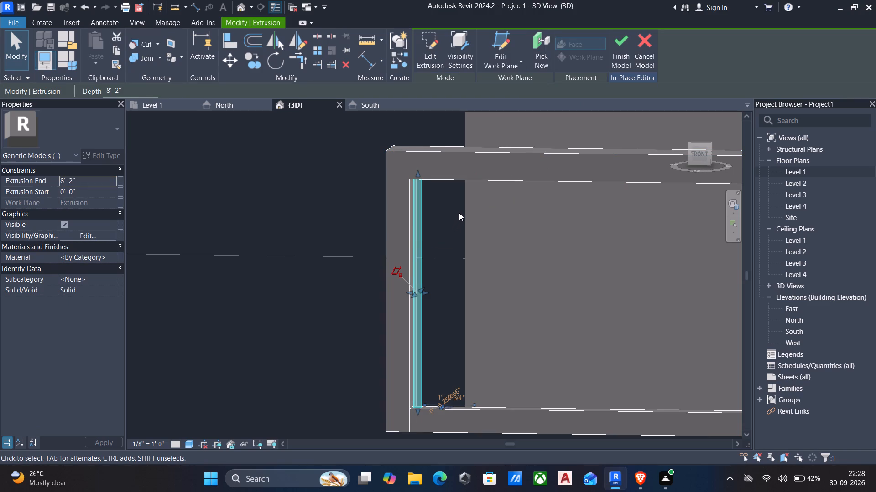
pyautogui.press('Right')
pyautogui.press('Right')
pyautogui.press('Right')
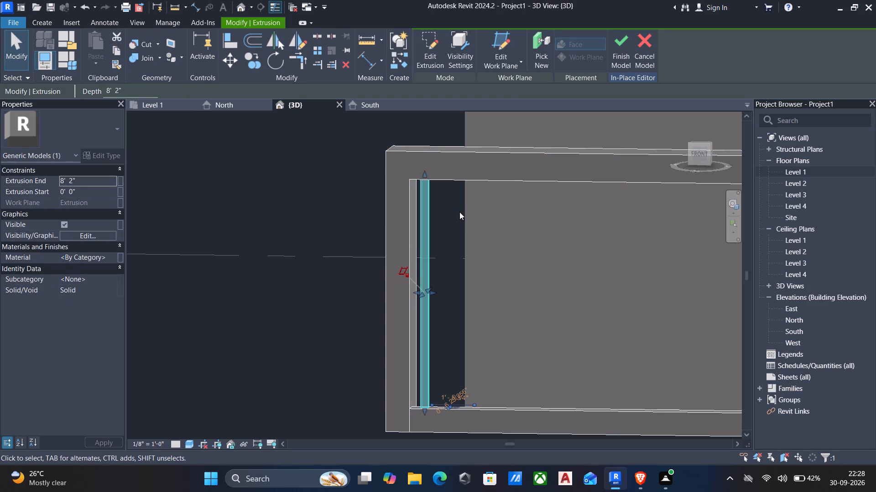
# Examine the post's position within the frame's west end from the front and at an angle.
pyautogui.click(701, 152)
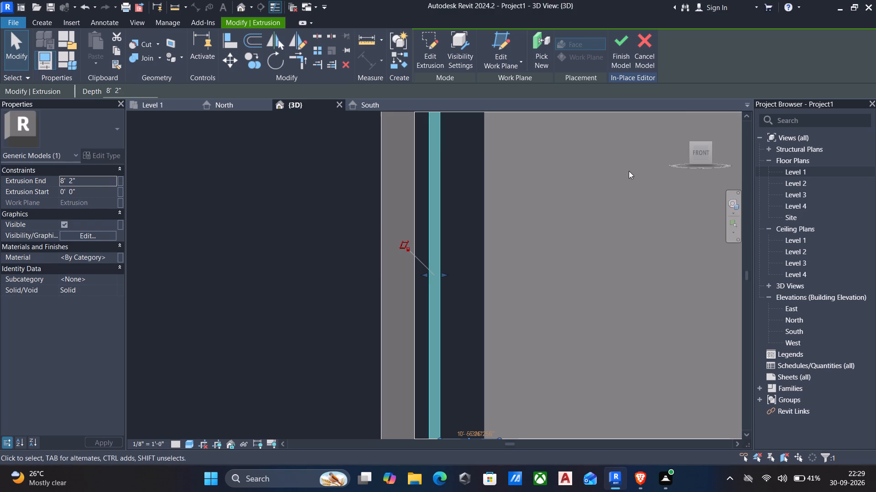
pyautogui.scroll(-5, 466, 241)
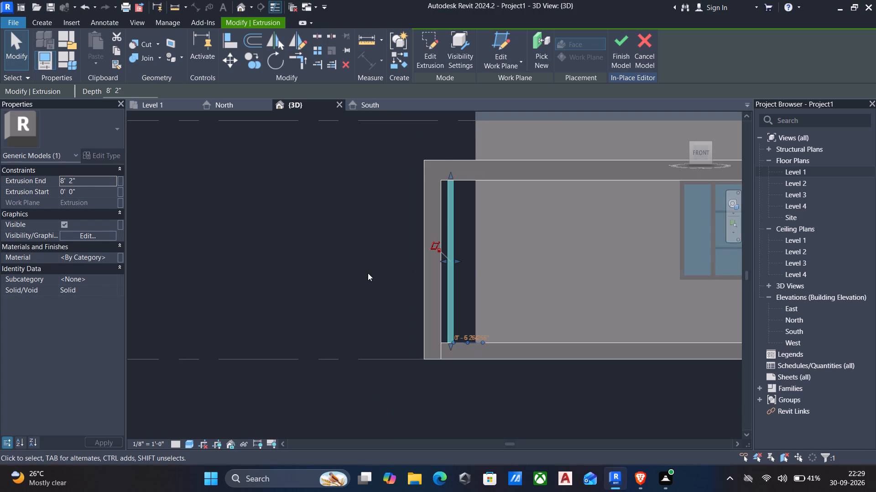
pyautogui.click(697, 154)
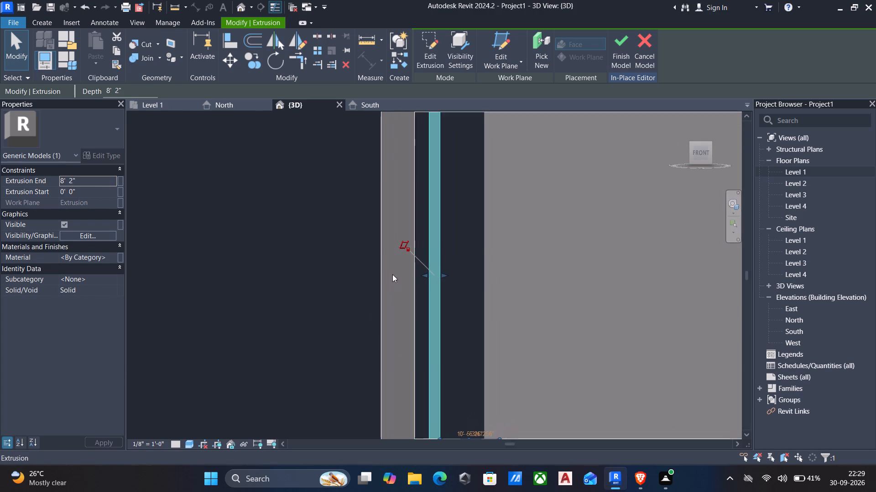
pyautogui.scroll(5, 404, 264)
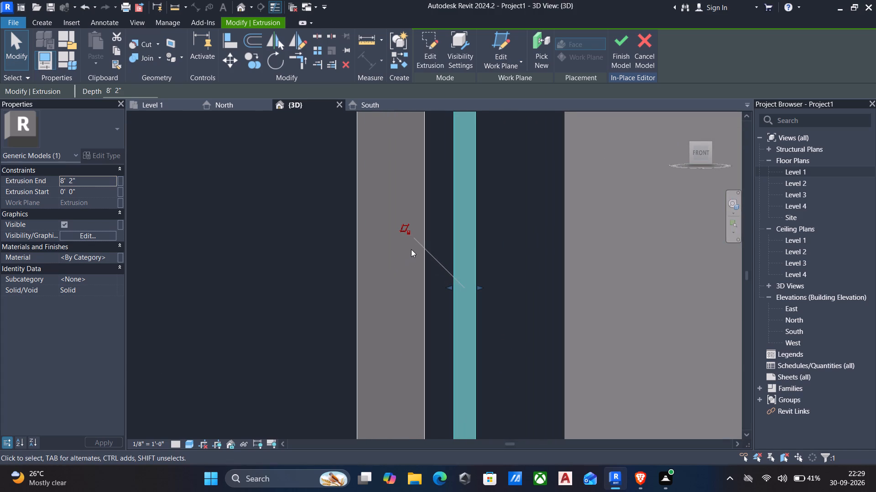
pyautogui.scroll(-6, 412, 249)
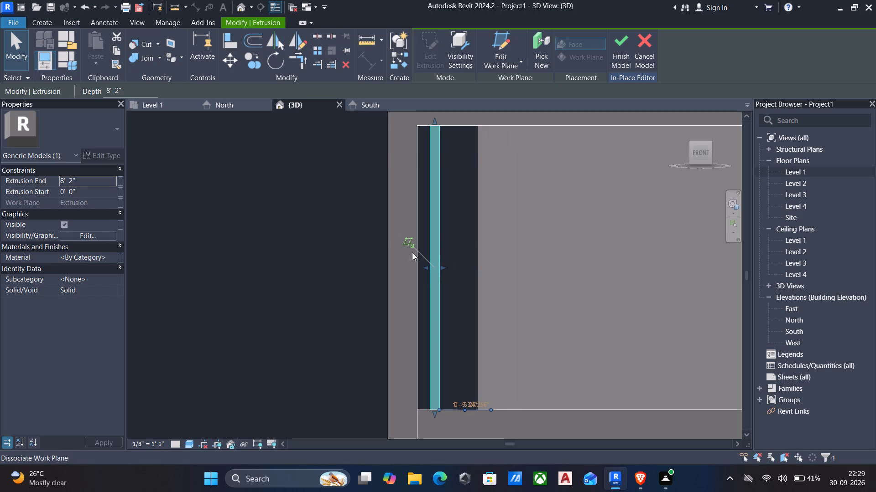
pyautogui.scroll(-3, 412, 252)
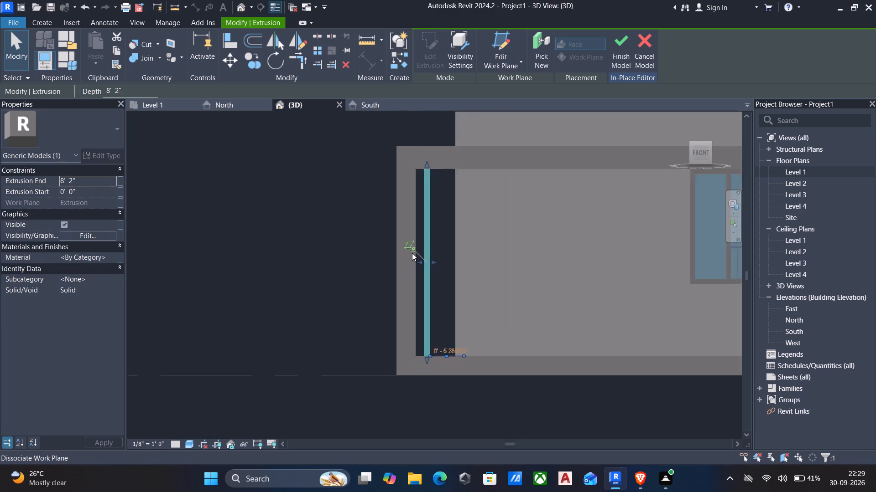
pyautogui.scroll(-3, 412, 253)
pyautogui.moveTo(438, 262); pyautogui.dragTo(349, 300, button='middle')
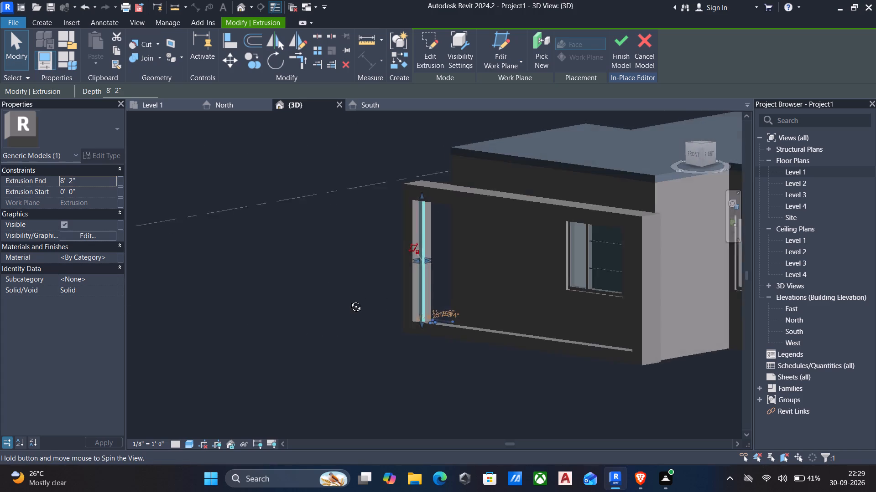
# Nudge the full-height post a net seven increments north, deeper into the frame toward the building.
pyautogui.moveTo(349, 300); pyautogui.dragTo(348, 300, button='middle')
pyautogui.scroll(5, 375, 256)
pyautogui.keyDown('shift'); pyautogui.moveTo(402, 253); pyautogui.dragTo(466, 225, button='middle'); pyautogui.keyUp('shift')
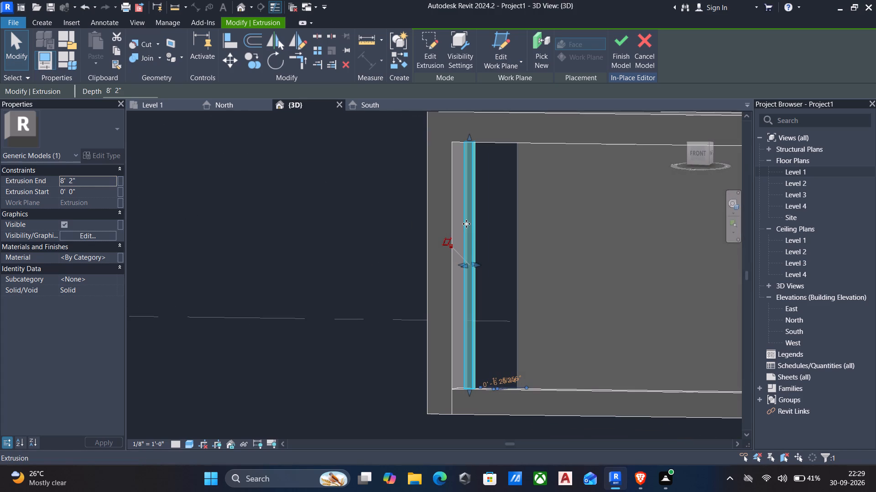
pyautogui.press('Down')
pyautogui.press('Up')
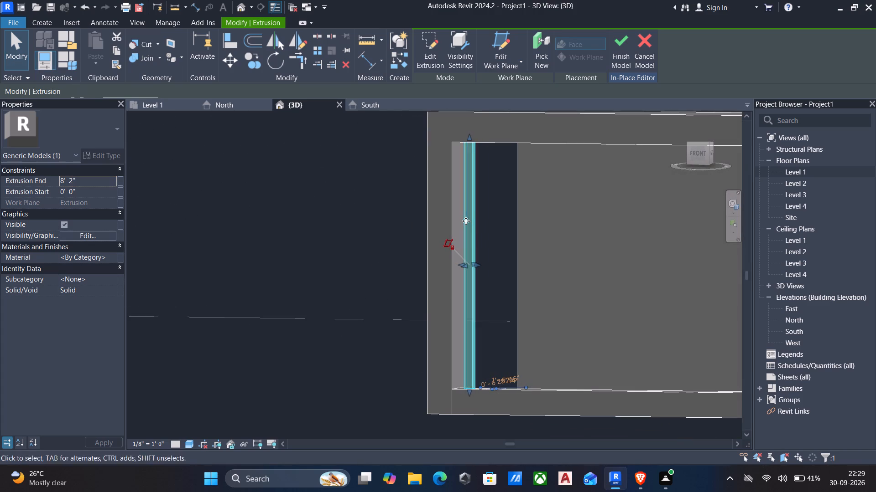
pyautogui.press('Up')
pyautogui.press('Up')
pyautogui.press('Up')
pyautogui.press('Up')
pyautogui.press('Up')
pyautogui.press('Up')
pyautogui.press('Up')
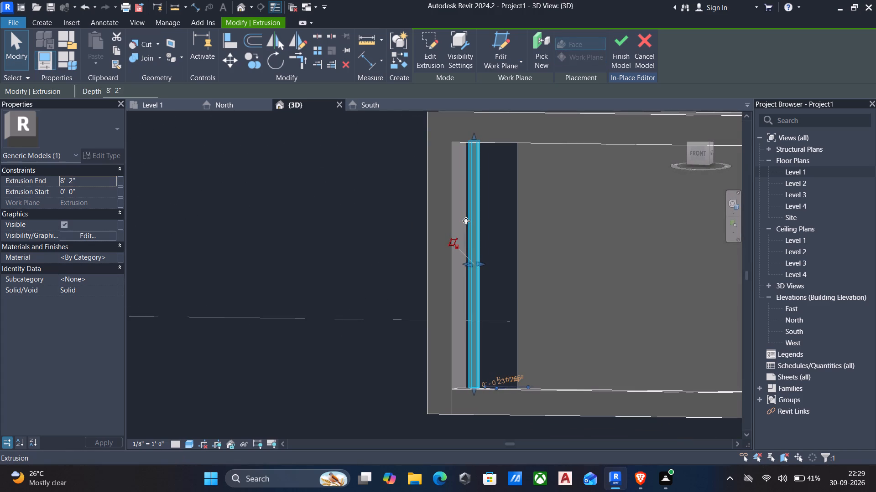
# Examine the post's placement inside the frame's west end, including up close at its base beside the lower inside corner.
pyautogui.scroll(-2, 475, 214)
pyautogui.moveTo(470, 225); pyautogui.dragTo(413, 277, button='middle')
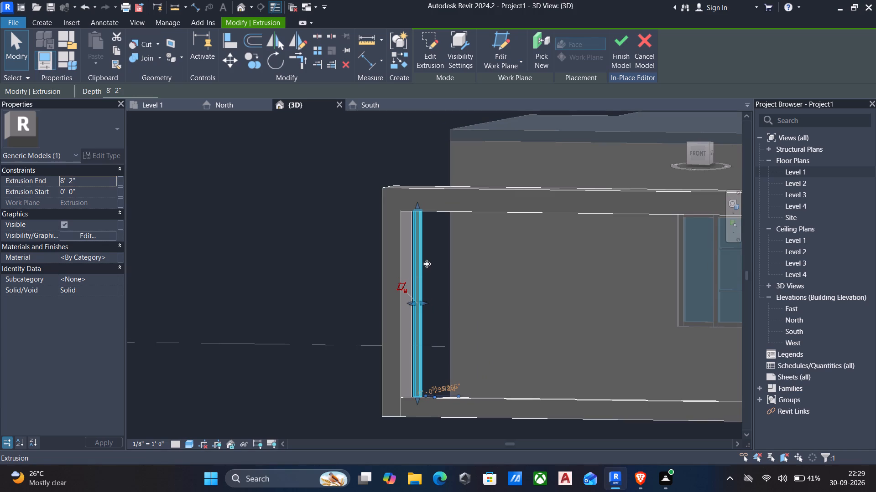
pyautogui.keyDown('shift'); pyautogui.moveTo(429, 258); pyautogui.dragTo(452, 266, button='middle'); pyautogui.keyUp('shift')
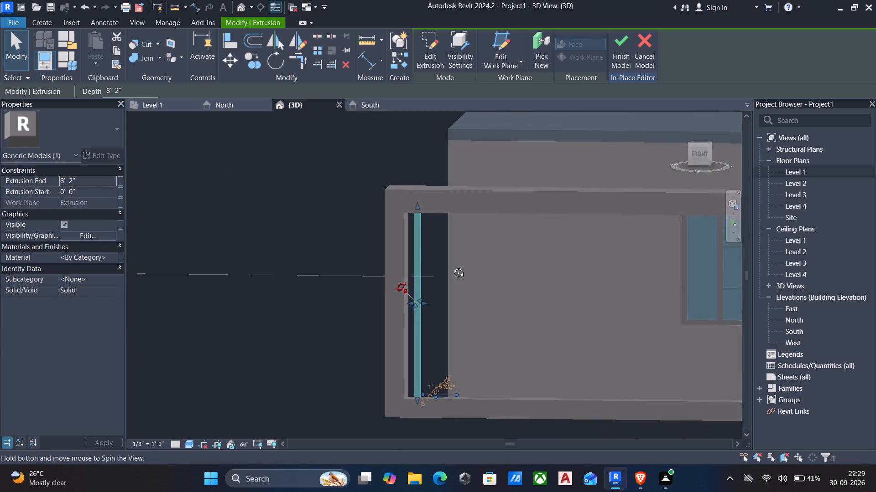
pyautogui.keyDown('shift'); pyautogui.moveTo(452, 266); pyautogui.dragTo(440, 272, button='middle'); pyautogui.keyUp('shift')
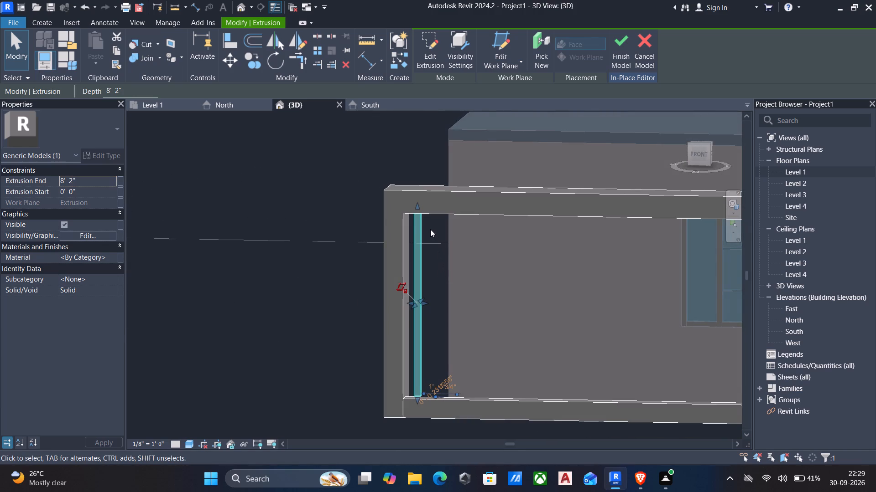
pyautogui.scroll(6, 428, 385)
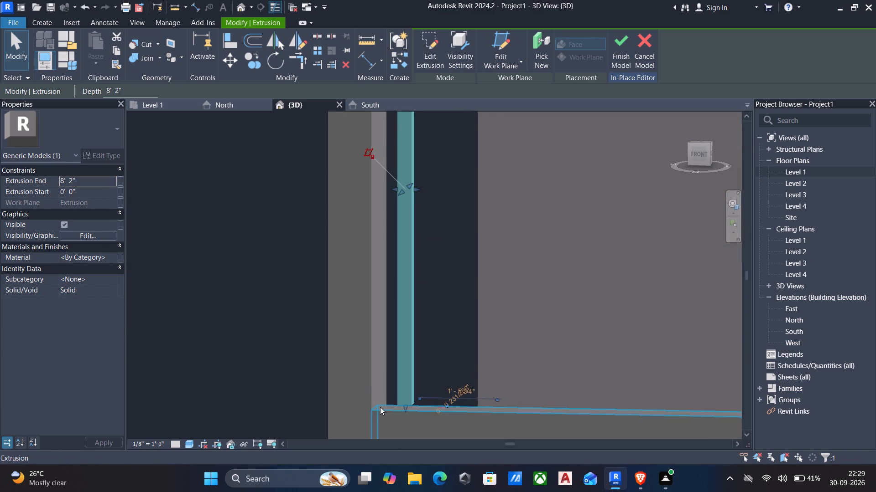
pyautogui.scroll(1, 380, 407)
pyautogui.moveTo(380, 407); pyautogui.dragTo(368, 369, button='middle')
pyautogui.scroll(2, 372, 361)
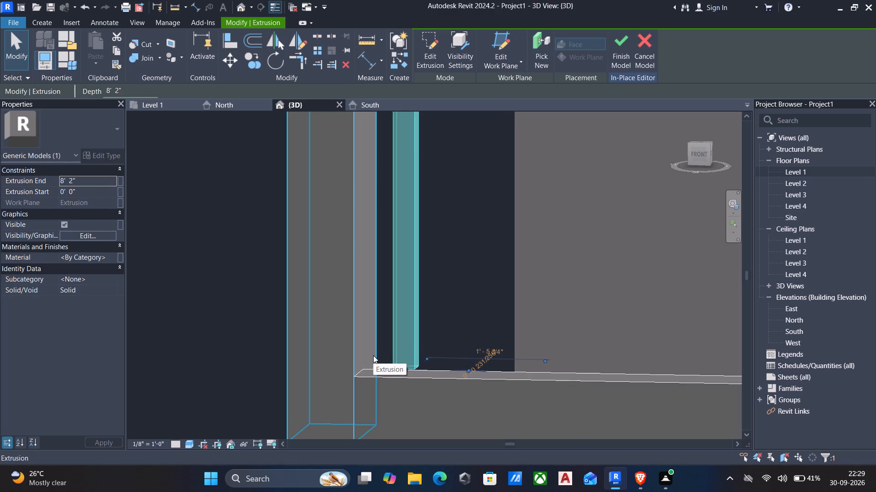
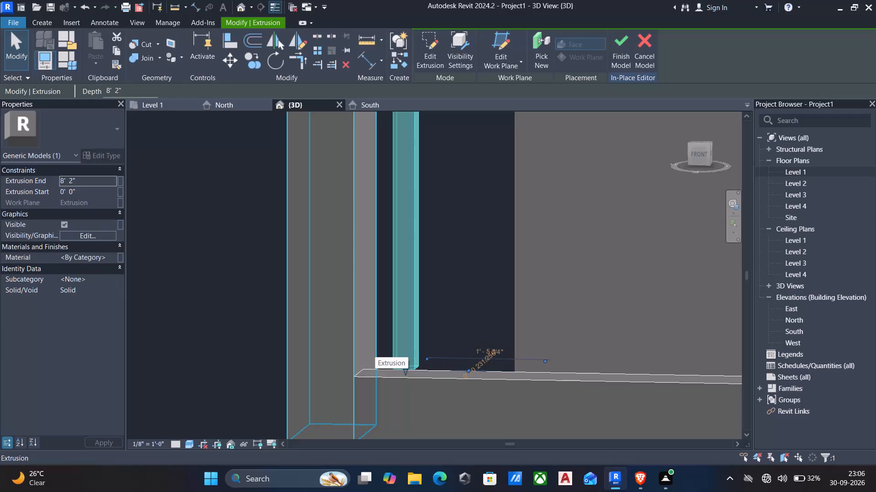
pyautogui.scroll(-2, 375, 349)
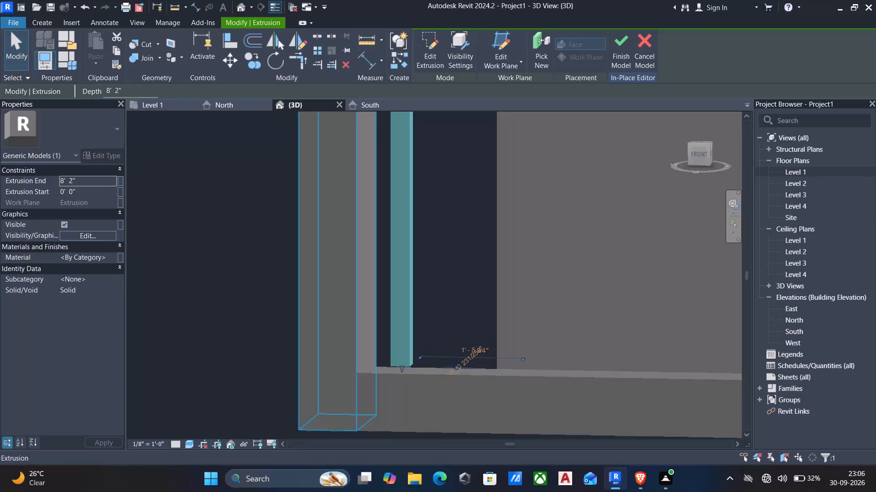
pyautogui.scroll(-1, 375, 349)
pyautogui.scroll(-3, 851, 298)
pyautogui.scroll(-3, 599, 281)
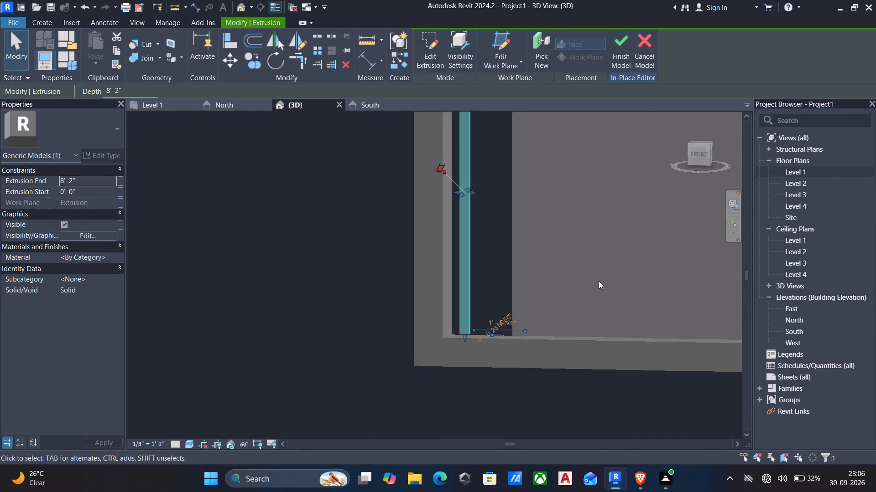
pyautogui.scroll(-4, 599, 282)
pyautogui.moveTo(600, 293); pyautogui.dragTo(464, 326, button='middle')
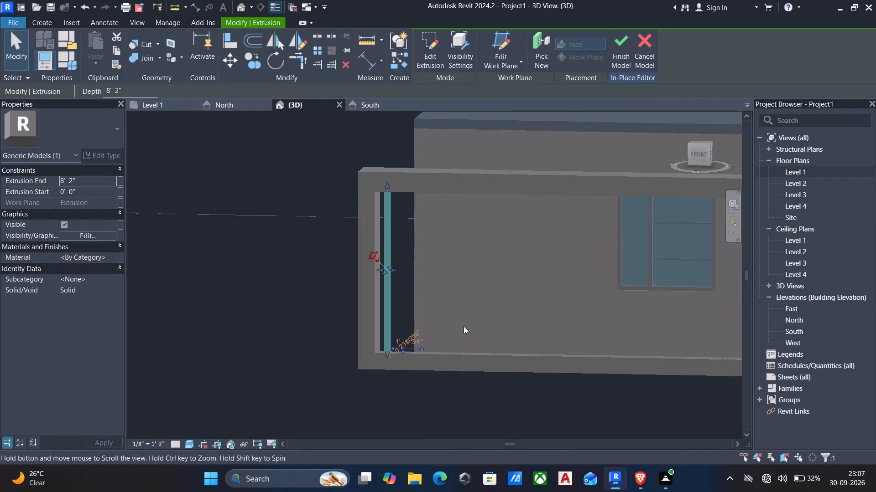
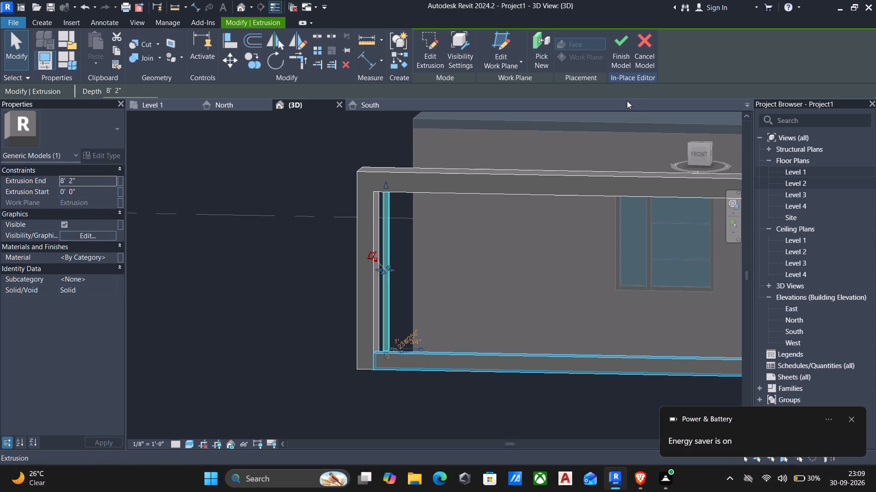
# Examine the building's front facade around the rectangular frame and its vertical member.
pyautogui.click(849, 415)
pyautogui.scroll(-4, 472, 326)
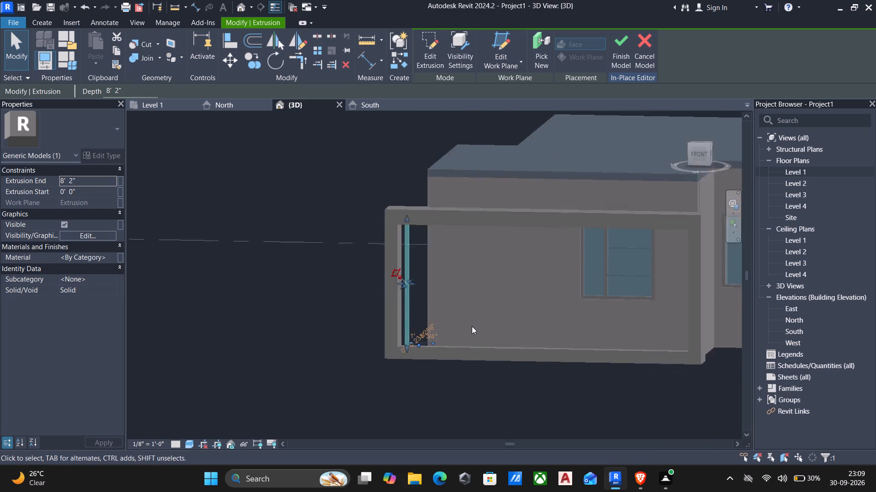
pyautogui.moveTo(471, 330); pyautogui.dragTo(455, 372, button='middle')
pyautogui.scroll(-3, 455, 372)
pyautogui.moveTo(535, 337); pyautogui.dragTo(200, 316, button='middle')
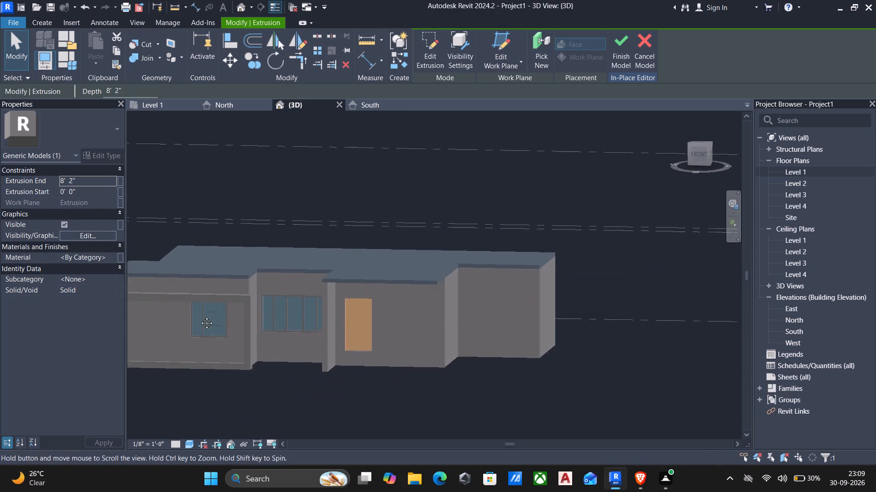
pyautogui.moveTo(200, 316); pyautogui.dragTo(198, 316, button='middle')
pyautogui.scroll(-3, 195, 316)
pyautogui.moveTo(377, 326); pyautogui.dragTo(476, 334, button='middle')
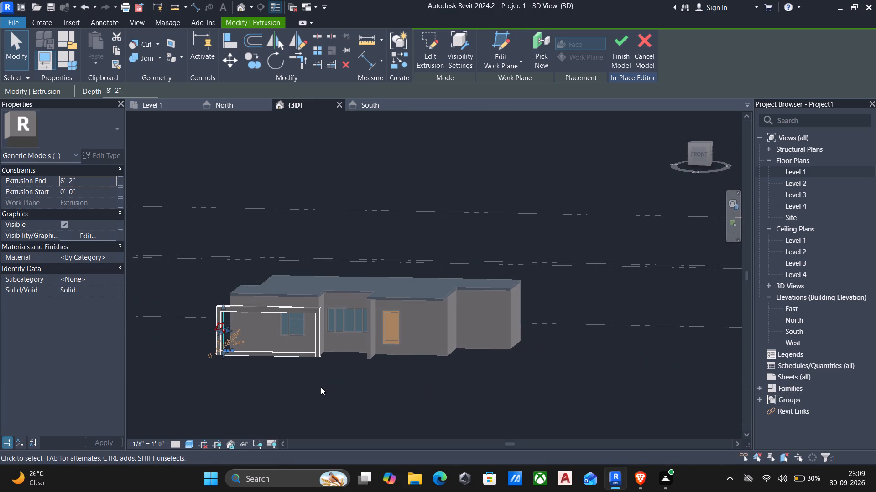
pyautogui.moveTo(321, 382); pyautogui.dragTo(355, 379, button='middle')
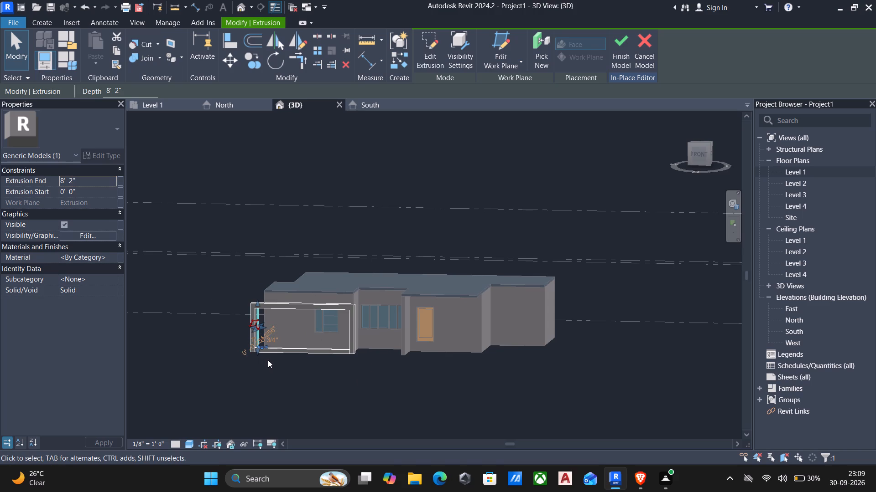
# Nudge the vertical member slightly closer to the frame's left post and deselect it.
pyautogui.scroll(5, 268, 360)
pyautogui.scroll(3, 213, 348)
pyautogui.scroll(5, 250, 305)
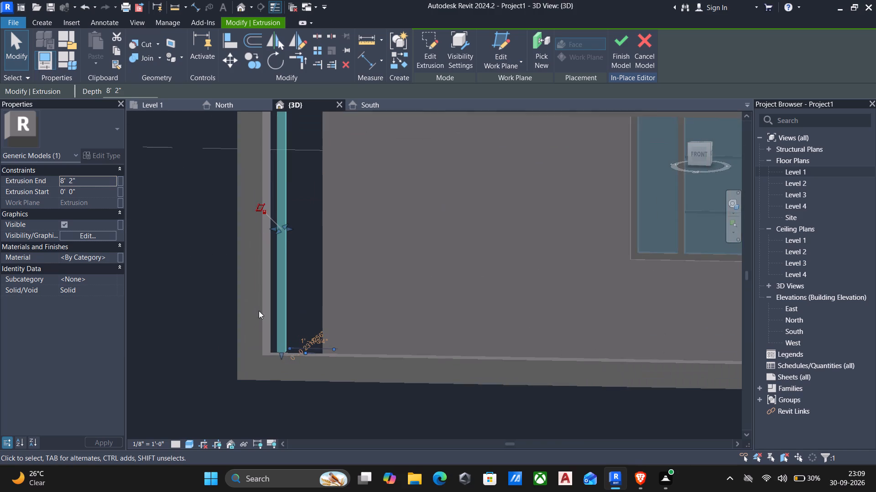
pyautogui.scroll(5, 266, 384)
pyautogui.moveTo(266, 384); pyautogui.dragTo(257, 408, button='middle')
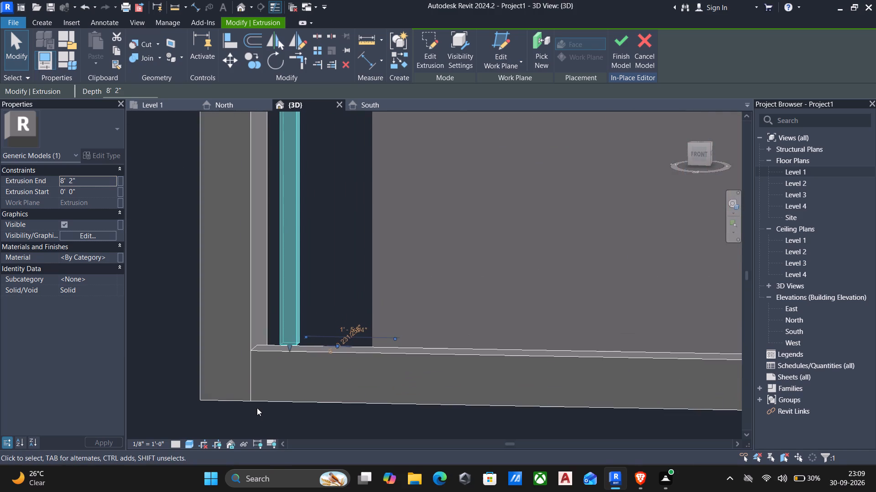
pyautogui.press('Left')
pyautogui.scroll(-5, 257, 405)
pyautogui.press('Left')
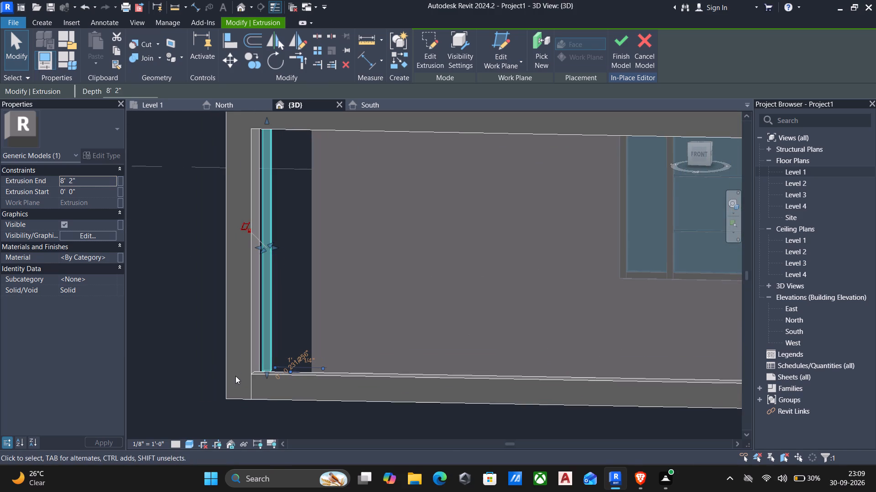
pyautogui.press('Right')
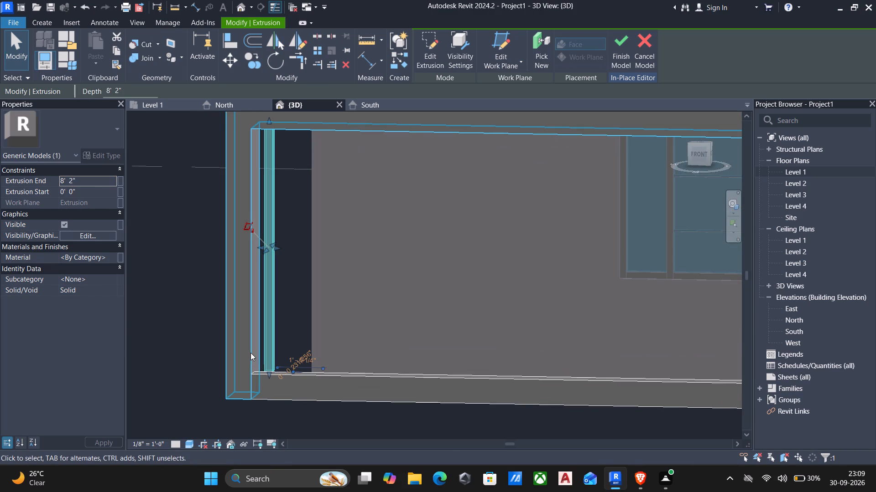
pyautogui.scroll(-2, 250, 353)
pyautogui.scroll(5, 250, 353)
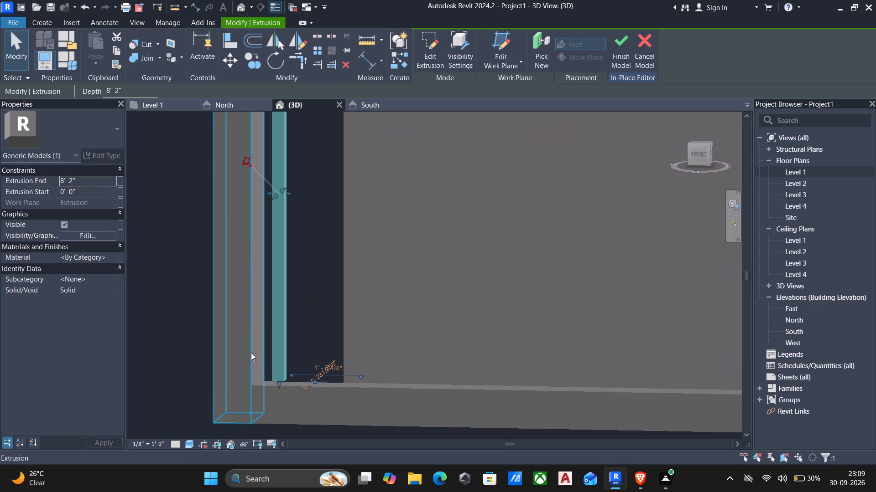
pyautogui.press('Escape')
# Examine how the vertical member sits at the frame's bottom corner and across the frame's depth.
pyautogui.scroll(-5, 251, 353)
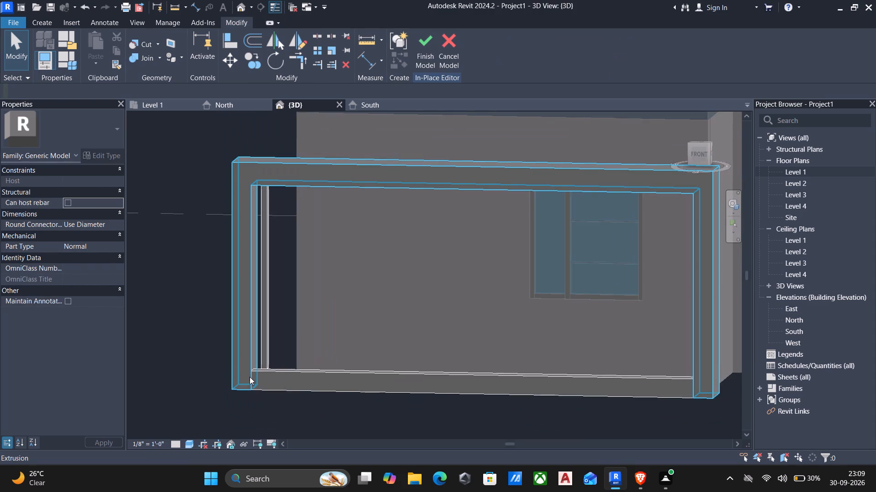
pyautogui.scroll(5, 250, 377)
pyautogui.scroll(3, 300, 315)
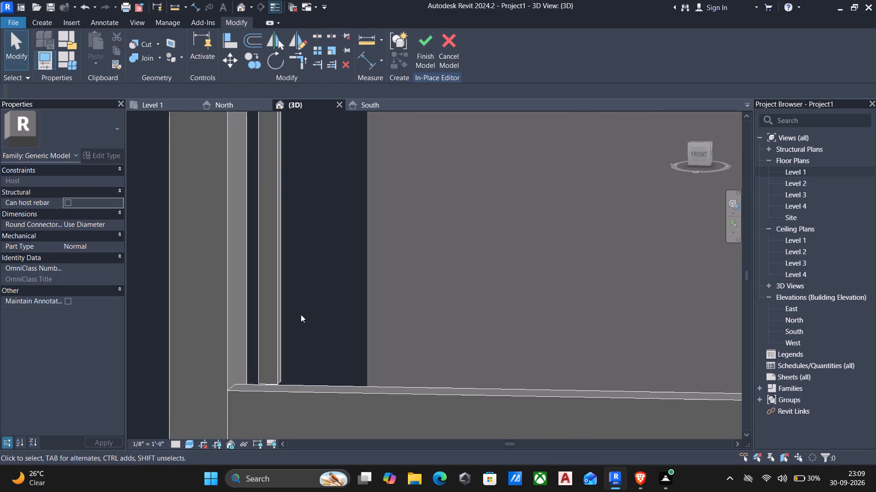
pyautogui.scroll(5, 301, 314)
pyautogui.scroll(-4, 291, 335)
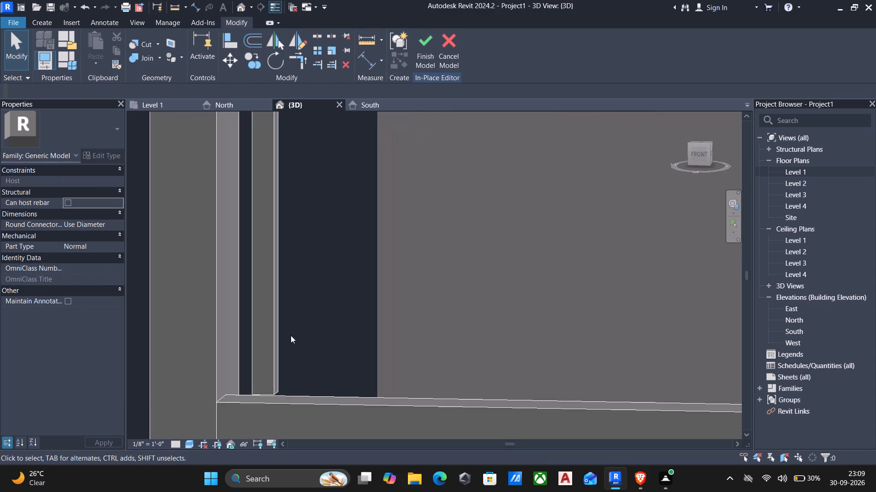
pyautogui.scroll(-7, 291, 335)
pyautogui.keyDown('shift'); pyautogui.moveTo(292, 335); pyautogui.dragTo(273, 374, button='middle'); pyautogui.keyUp('shift')
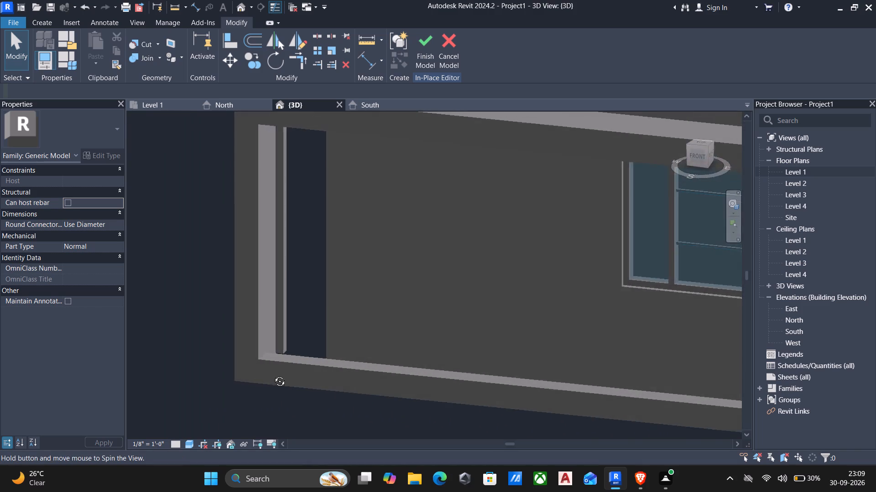
pyautogui.keyDown('shift'); pyautogui.moveTo(273, 374); pyautogui.dragTo(145, 389, button='middle'); pyautogui.keyUp('shift')
pyautogui.keyDown('shift'); pyautogui.moveTo(130, 398); pyautogui.dragTo(145, 389); pyautogui.keyUp('shift')
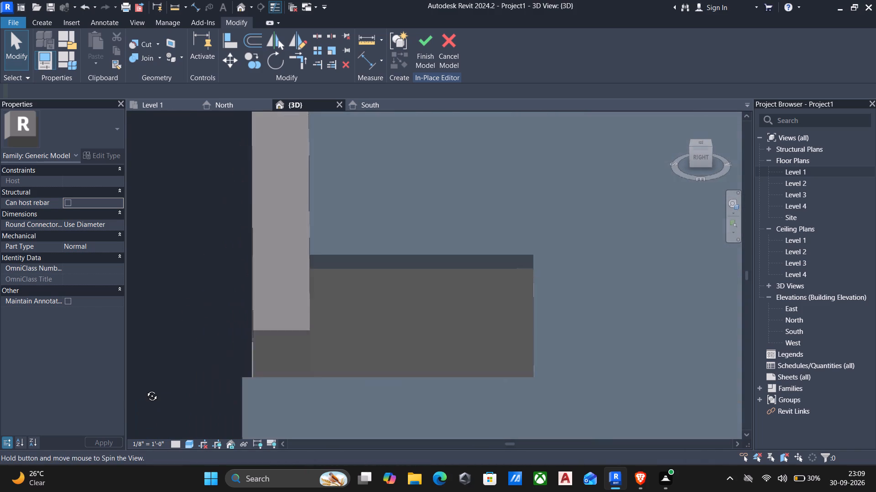
pyautogui.keyDown('shift'); pyautogui.moveTo(145, 389); pyautogui.dragTo(146, 389); pyautogui.keyUp('shift')
pyautogui.keyDown('shift'); pyautogui.moveTo(145, 389); pyautogui.dragTo(146, 389, button='middle'); pyautogui.keyUp('shift')
pyautogui.moveTo(184, 376); pyautogui.dragTo(255, 411, button='middle')
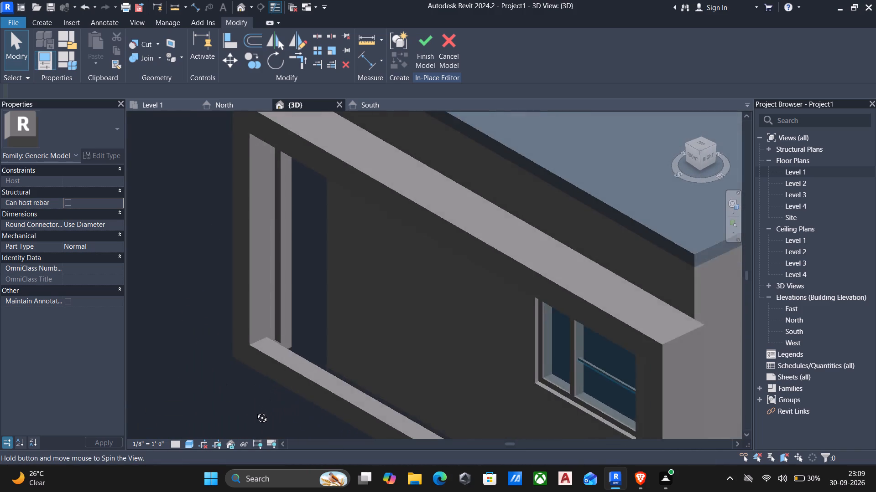
pyautogui.moveTo(255, 411); pyautogui.dragTo(253, 412, button='middle')
# Nudge the vertical member forward across the frame's depth to sit near the middle of the bottom rail.
pyautogui.click(281, 316)
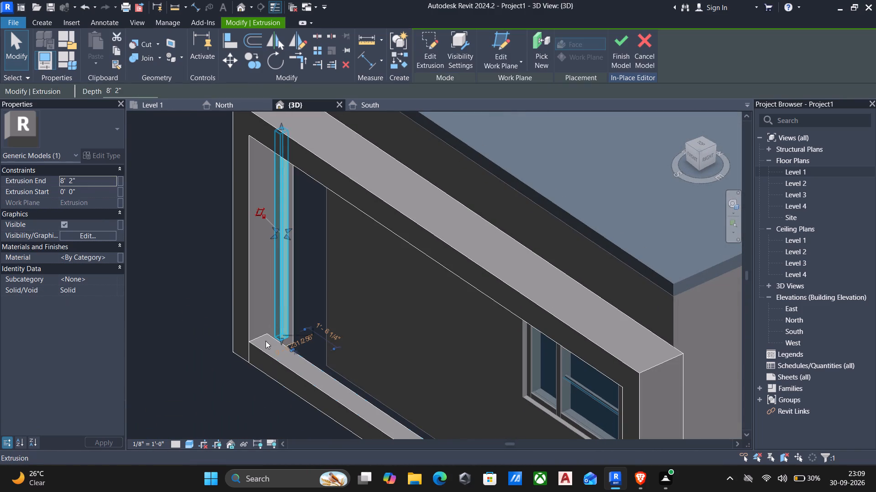
pyautogui.press('Down')
pyautogui.press('Left')
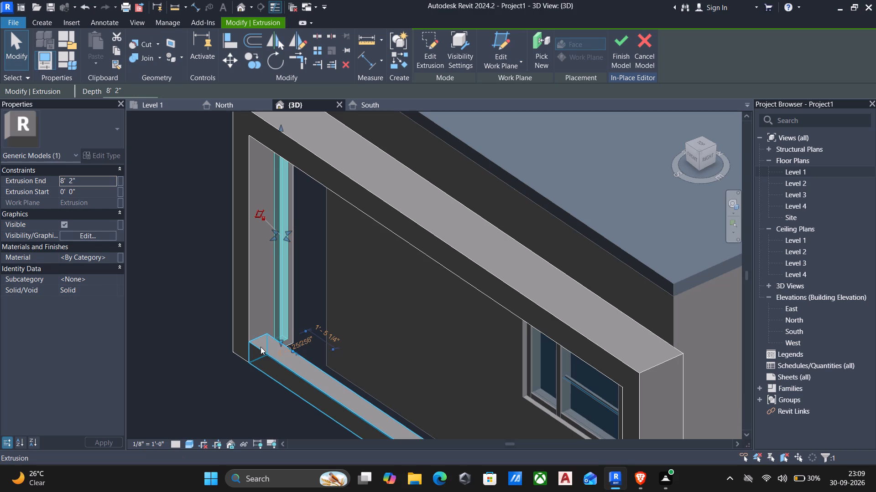
pyautogui.press('Left')
pyautogui.press('Left')
pyautogui.press('Left')
pyautogui.press('Left')
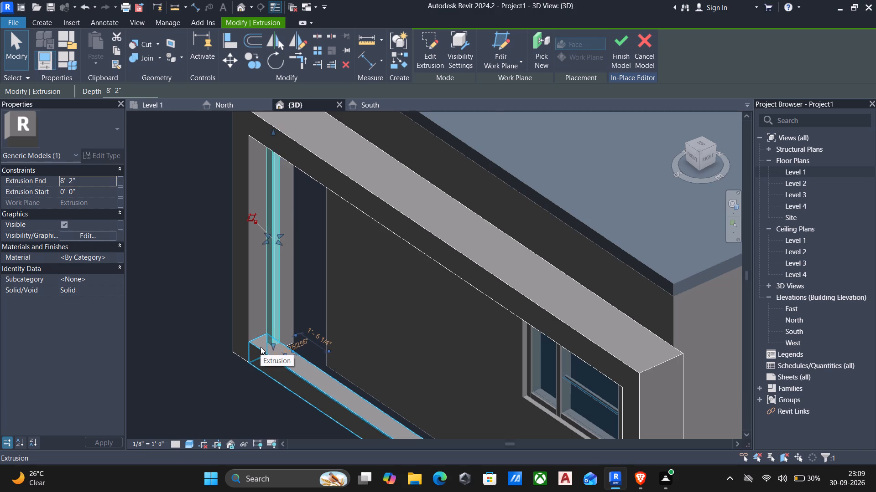
pyautogui.scroll(5, 261, 347)
pyautogui.press('Left')
pyautogui.press('Left')
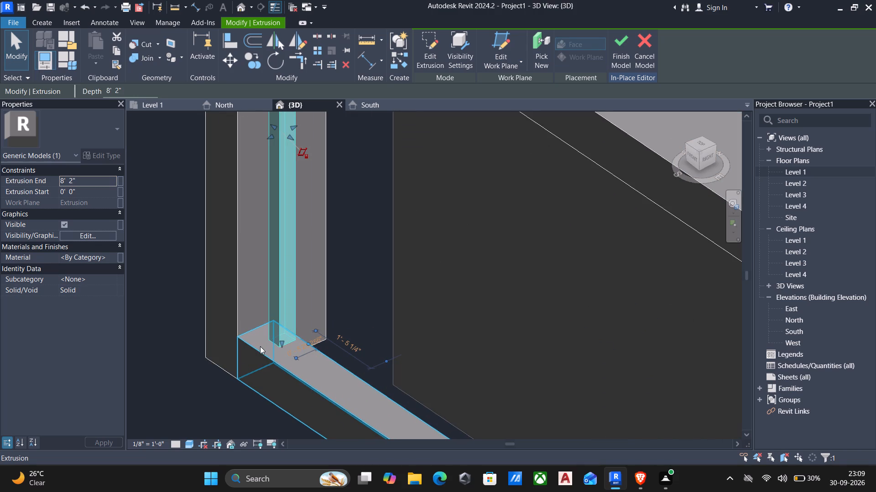
pyautogui.press('Escape')
# Copy the vertical member four times in a row along the frame's bottom rail, spaced about 7 to 8 inches apart.
pyautogui.scroll(-7, 226, 383)
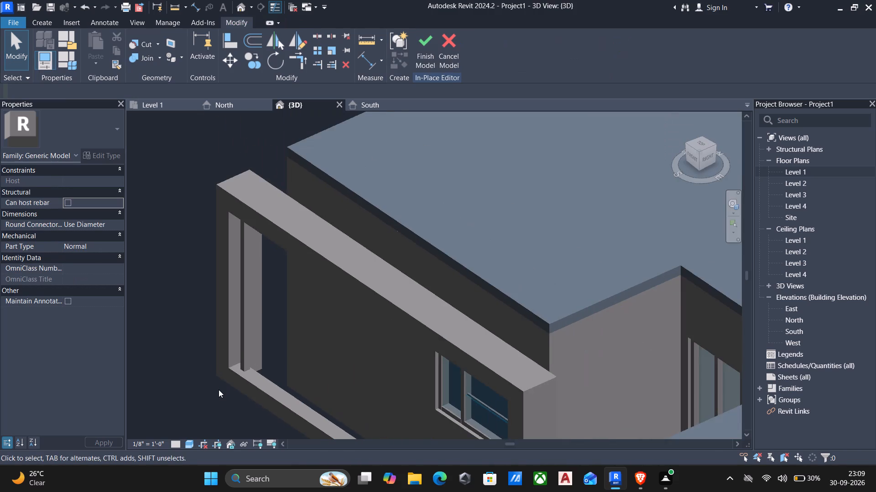
pyautogui.keyDown('shift'); pyautogui.moveTo(207, 406); pyautogui.dragTo(245, 347, button='middle'); pyautogui.keyUp('shift')
pyautogui.scroll(-3, 245, 347)
pyautogui.moveTo(238, 350); pyautogui.dragTo(273, 314, button='middle')
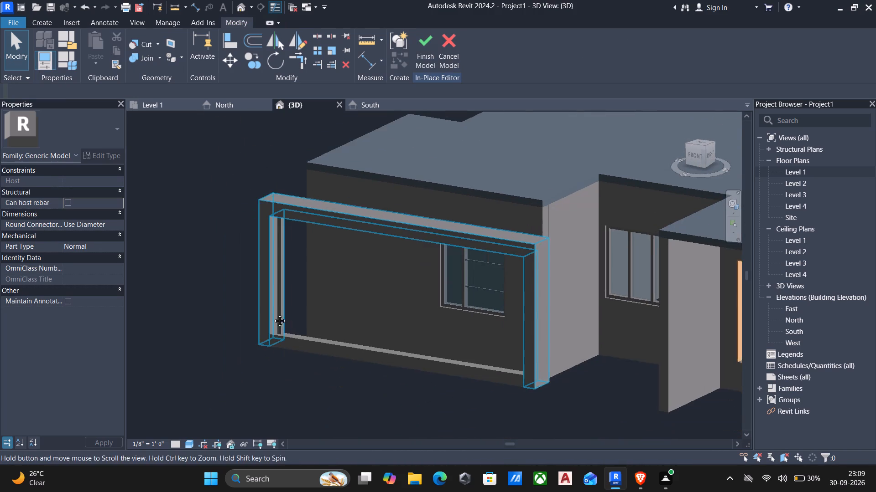
pyautogui.moveTo(273, 314); pyautogui.dragTo(273, 313, button='middle')
pyautogui.scroll(5, 268, 317)
pyautogui.scroll(4, 303, 286)
pyautogui.moveTo(305, 292); pyautogui.dragTo(294, 300)
pyautogui.write('co')
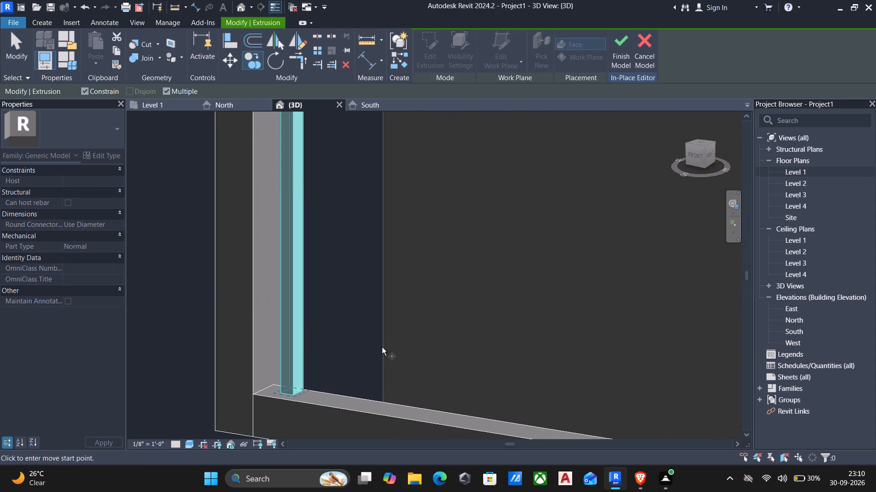
pyautogui.click(281, 391)
pyautogui.scroll(5, 289, 392)
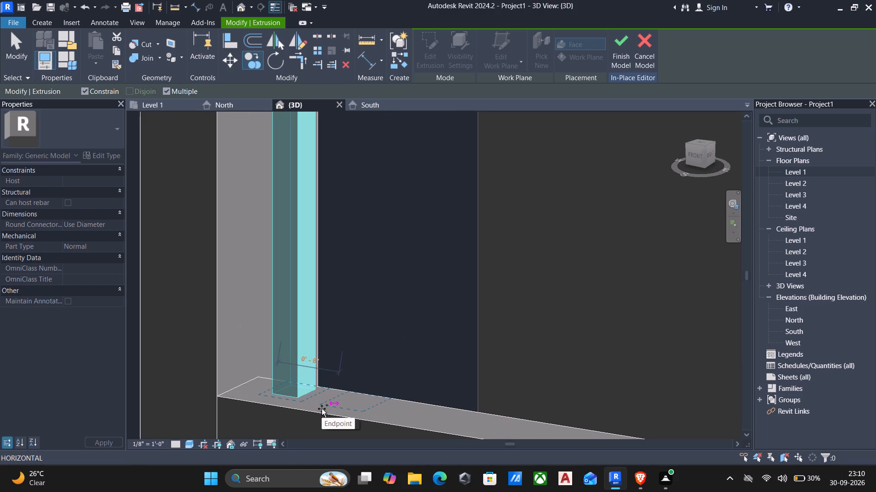
pyautogui.click(325, 409)
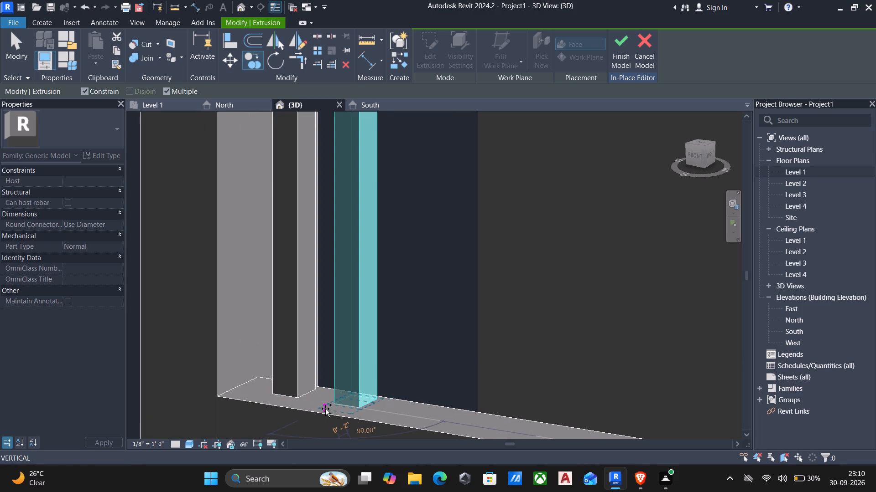
pyautogui.click(376, 417)
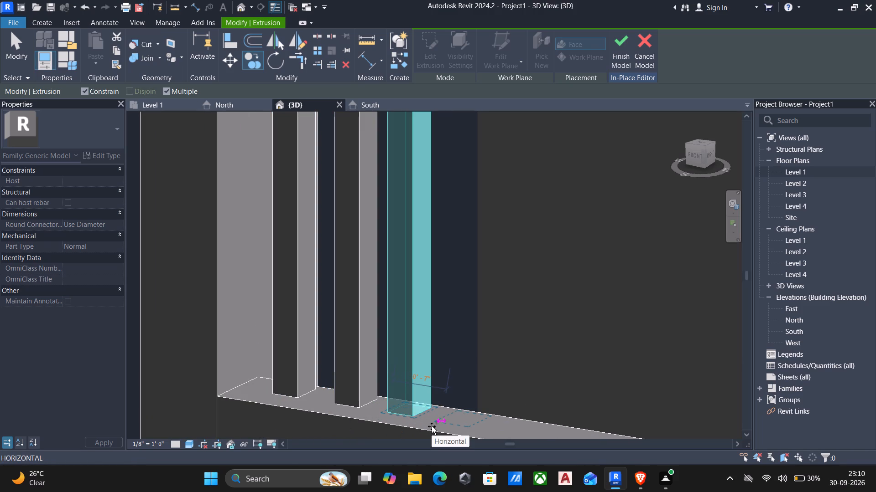
pyautogui.click(432, 426)
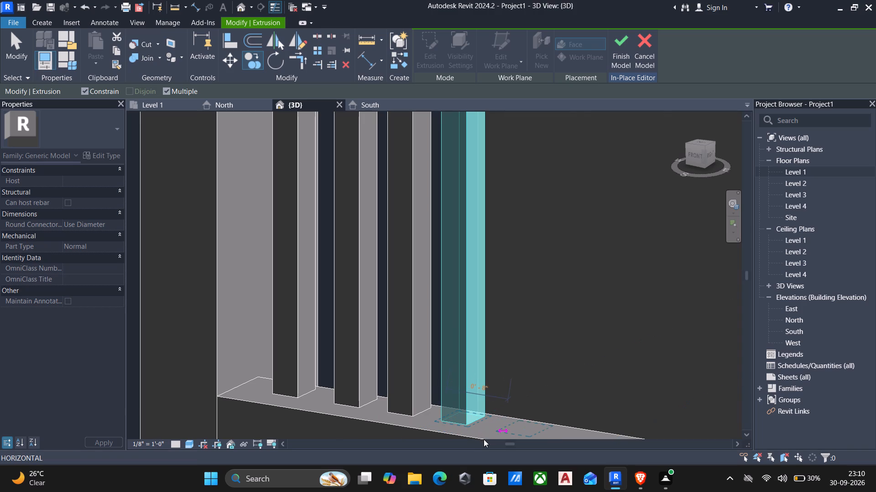
pyautogui.click(476, 438)
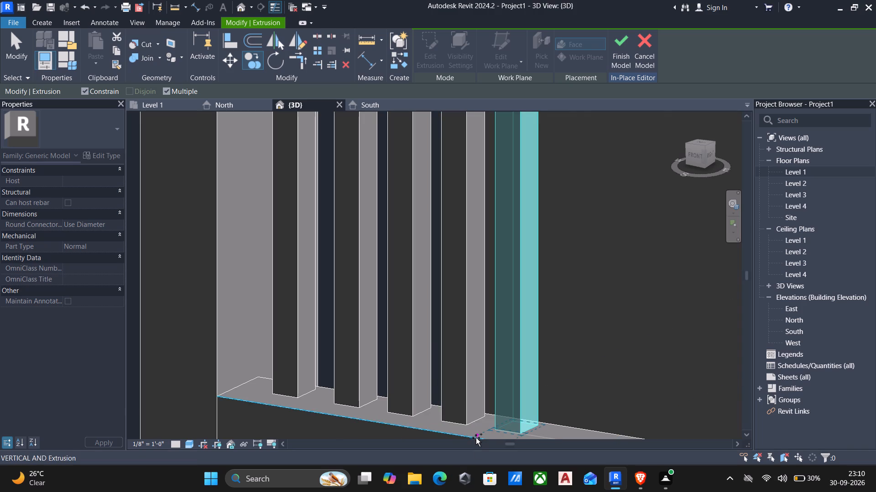
pyautogui.scroll(-4, 476, 438)
pyautogui.press('Escape')
pyautogui.scroll(-5, 473, 437)
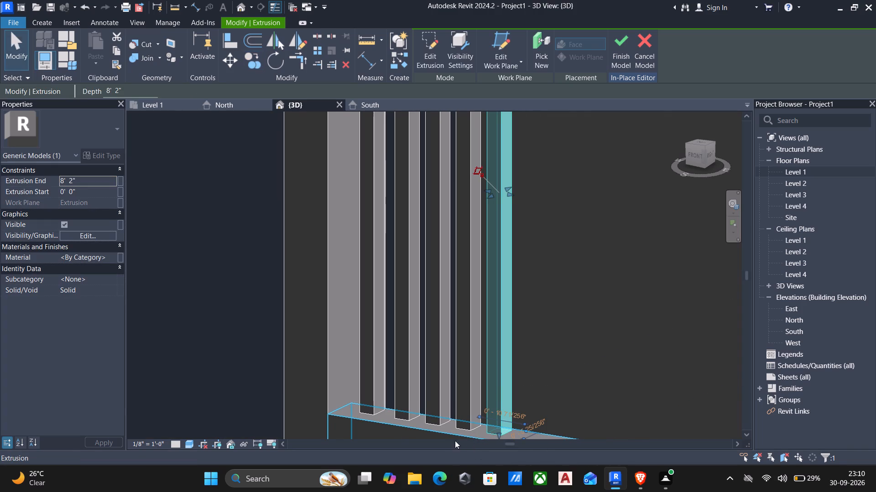
pyautogui.scroll(-3, 354, 312)
pyautogui.press('Escape')
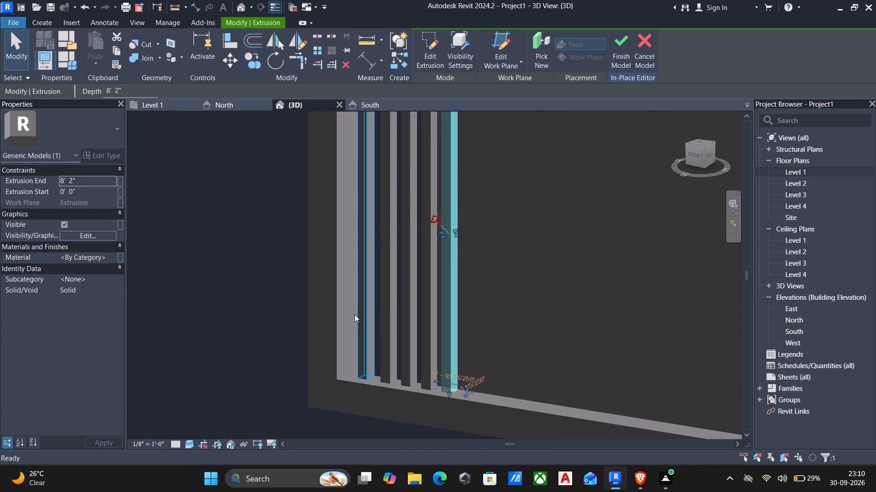
# Examine the row of copied vertical members and the rest of the frame up to its far end by the window.
pyautogui.scroll(-3, 359, 331)
pyautogui.keyDown('shift'); pyautogui.moveTo(360, 338); pyautogui.dragTo(431, 256, button='middle'); pyautogui.keyUp('shift')
pyautogui.keyDown('shift'); pyautogui.moveTo(427, 259); pyautogui.dragTo(401, 346, button='middle'); pyautogui.keyUp('shift')
pyautogui.scroll(5, 416, 348)
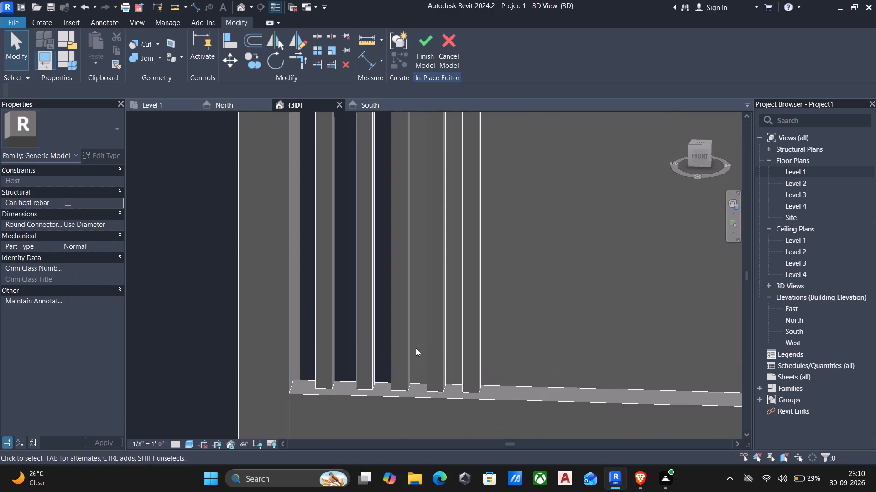
pyautogui.scroll(-2, 399, 364)
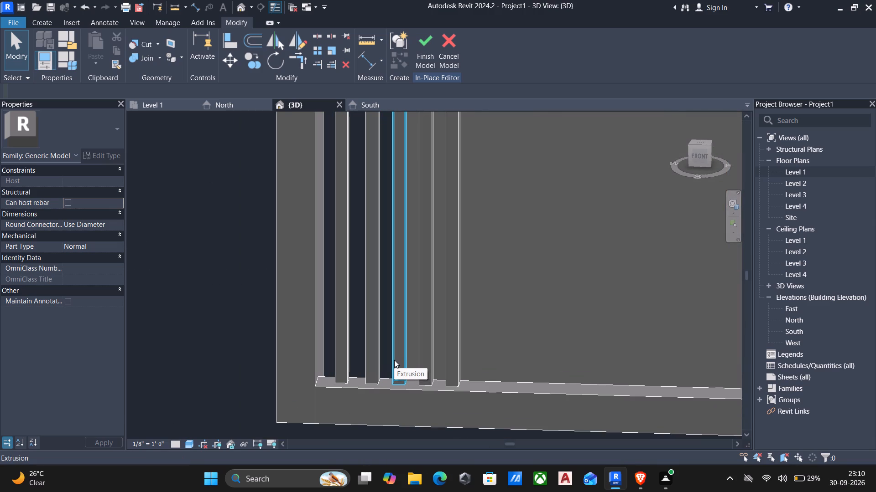
pyautogui.scroll(-4, 395, 360)
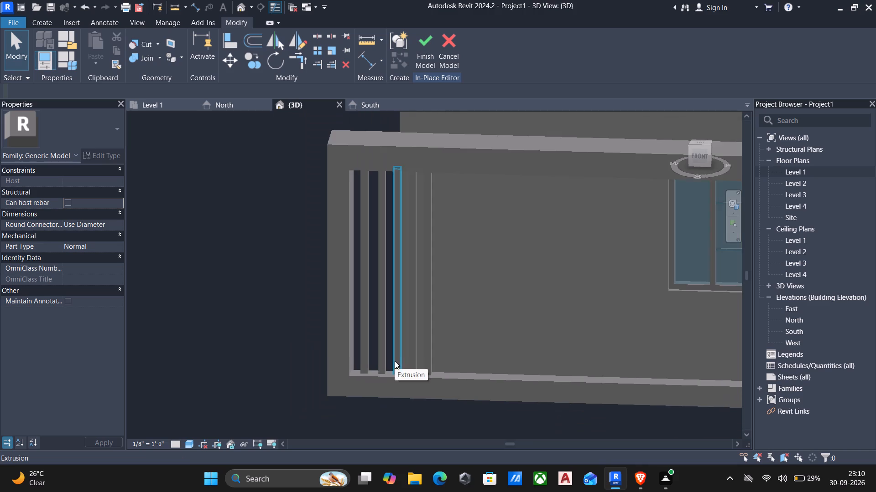
pyautogui.scroll(-4, 395, 361)
pyautogui.moveTo(568, 315); pyautogui.dragTo(256, 389, button='middle')
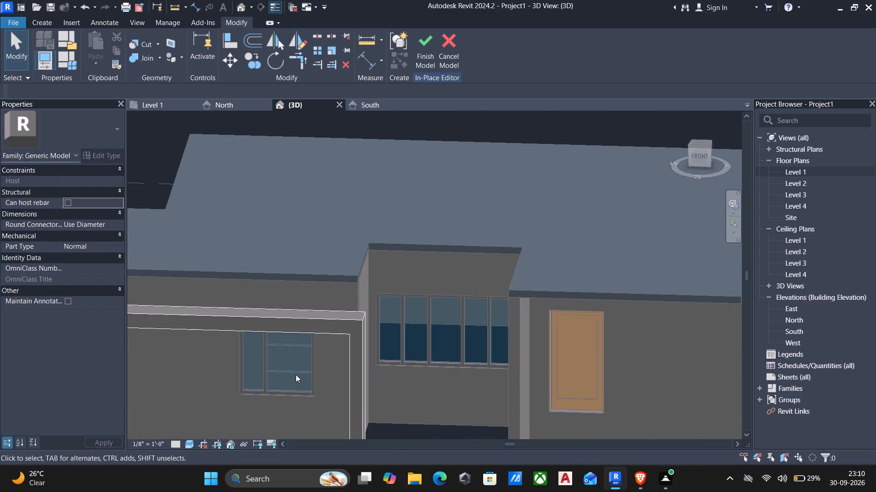
pyautogui.scroll(10, 297, 374)
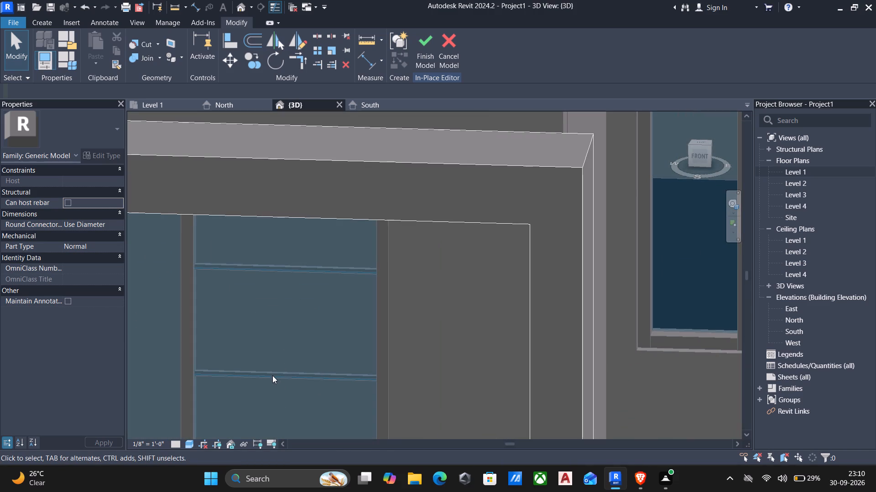
pyautogui.click(219, 265)
pyautogui.scroll(-5, 196, 309)
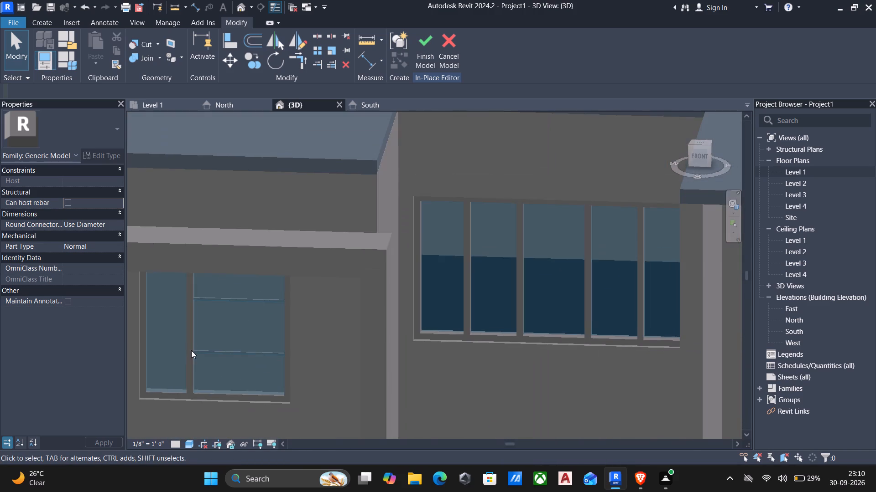
# Examine the front facade around the window and the rectangular frame, including the row of vertical members.
pyautogui.click(220, 350)
pyautogui.scroll(-2, 215, 352)
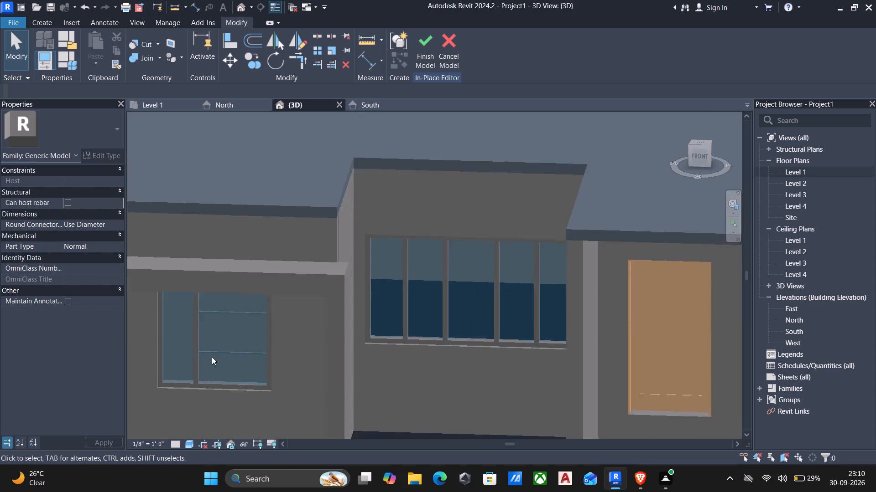
pyautogui.scroll(-6, 212, 357)
pyautogui.moveTo(212, 358); pyautogui.dragTo(353, 355, button='middle')
pyautogui.scroll(-2, 353, 355)
pyautogui.scroll(6, 343, 354)
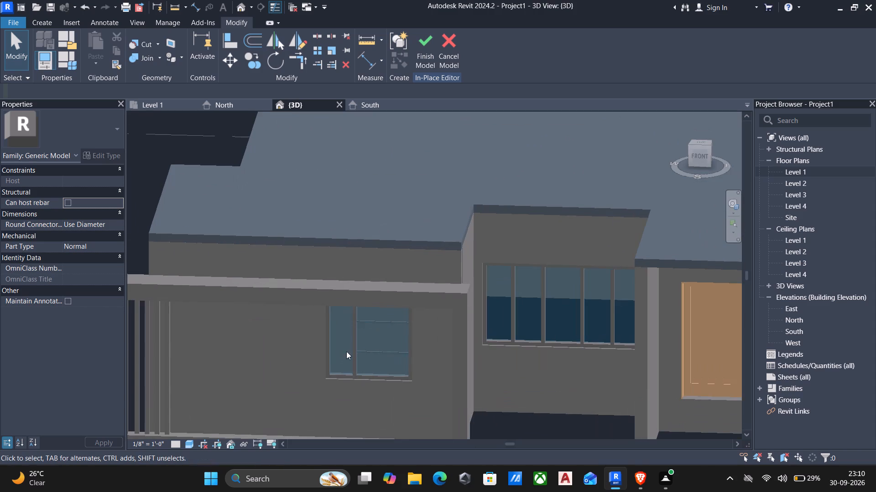
pyautogui.click(377, 353)
pyautogui.click(367, 379)
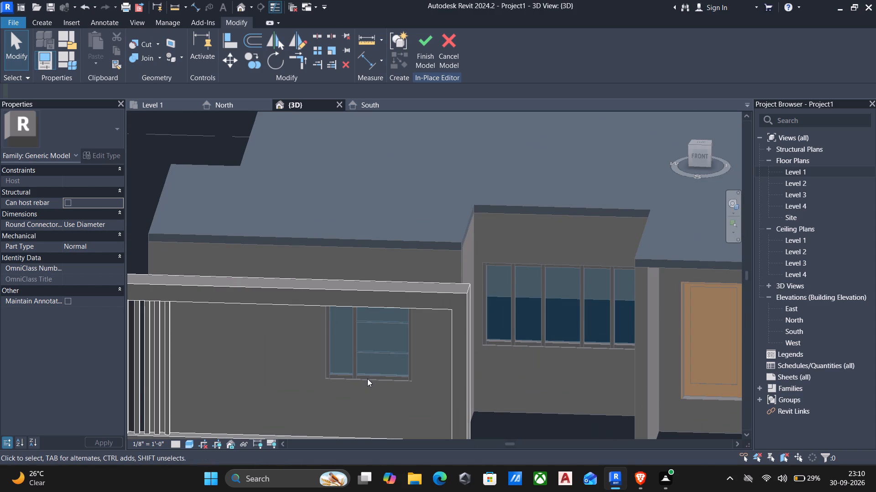
pyautogui.scroll(-4, 382, 453)
# Finish the in-place model of the vertical members and dismiss the save reminder without saving the project.
pyautogui.click(418, 46)
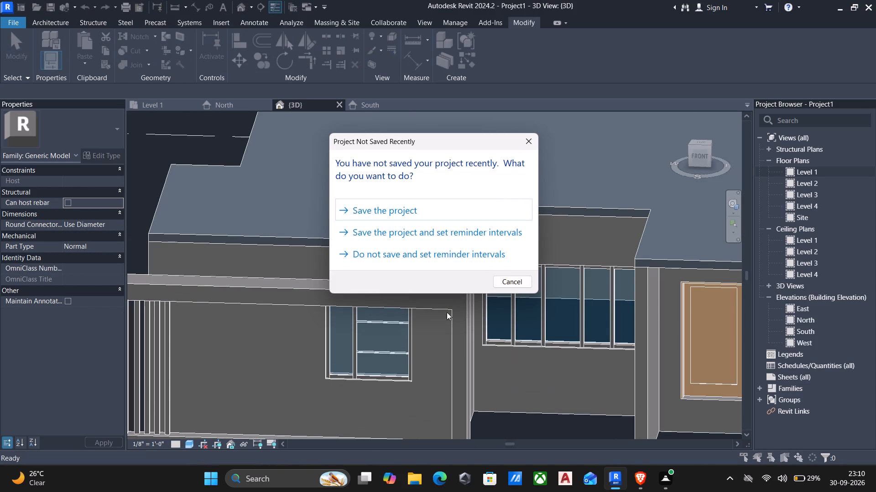
pyautogui.click(509, 283)
pyautogui.scroll(-4, 509, 310)
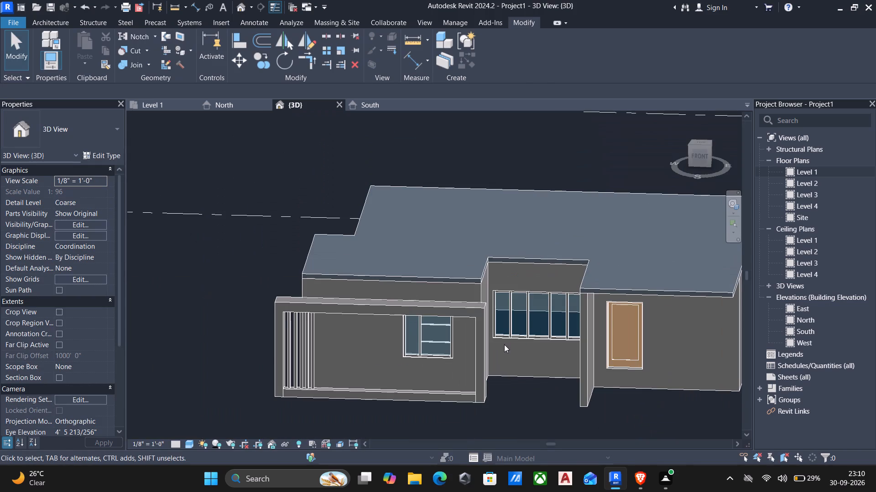
pyautogui.scroll(-3, 504, 345)
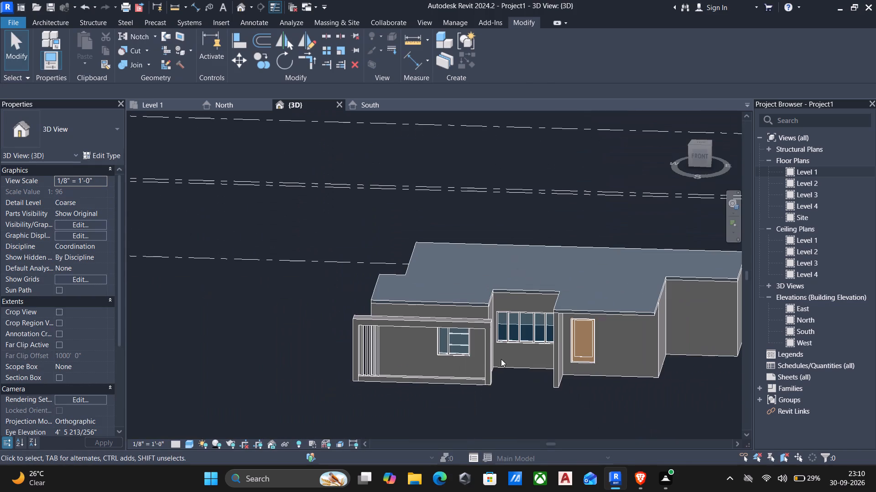
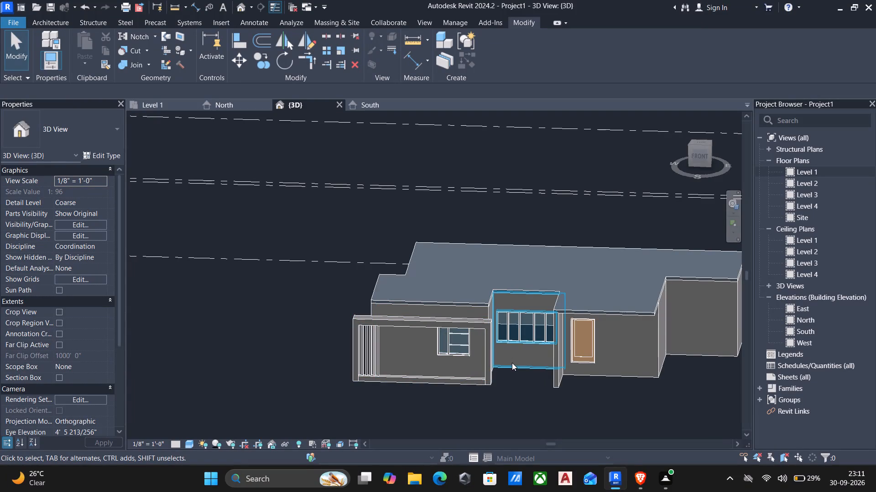
# Select all elements of the ground-floor building, copy them, and paste them aligned to Level 2 as an upper storey.
pyautogui.scroll(-2, 589, 357)
pyautogui.moveTo(594, 377); pyautogui.dragTo(588, 382, button='middle')
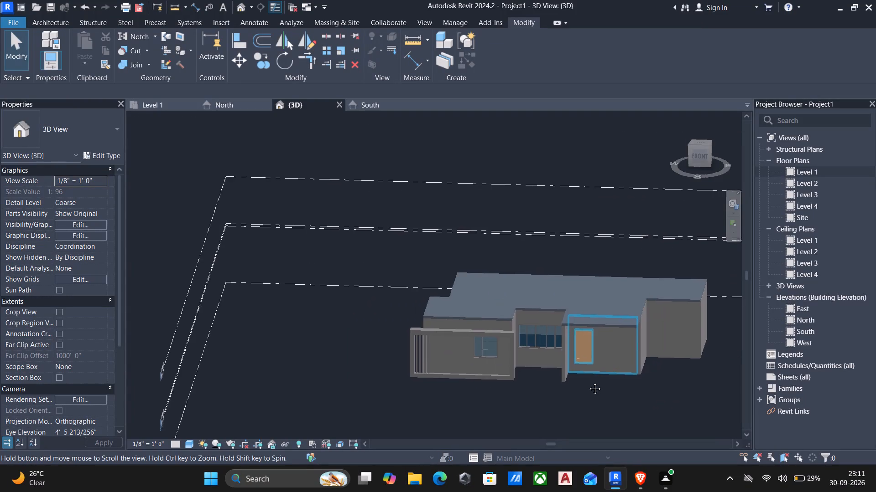
pyautogui.moveTo(588, 382); pyautogui.dragTo(487, 335, button='middle')
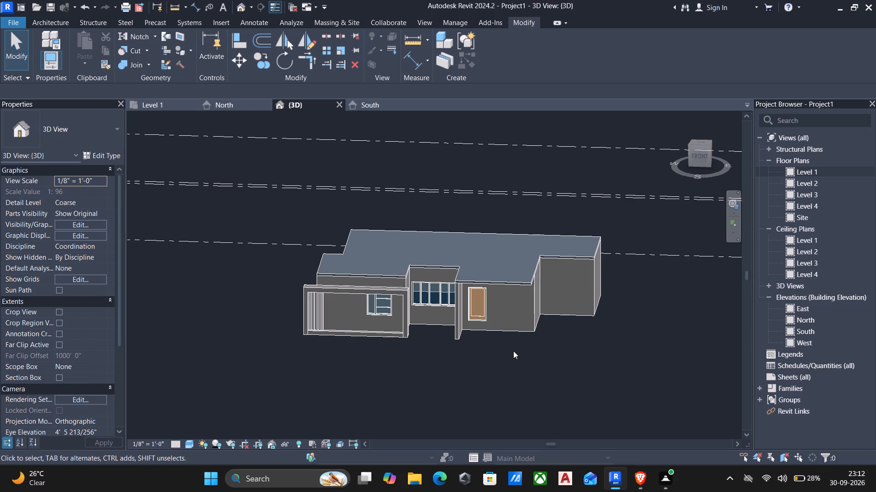
pyautogui.scroll(-1, 513, 364)
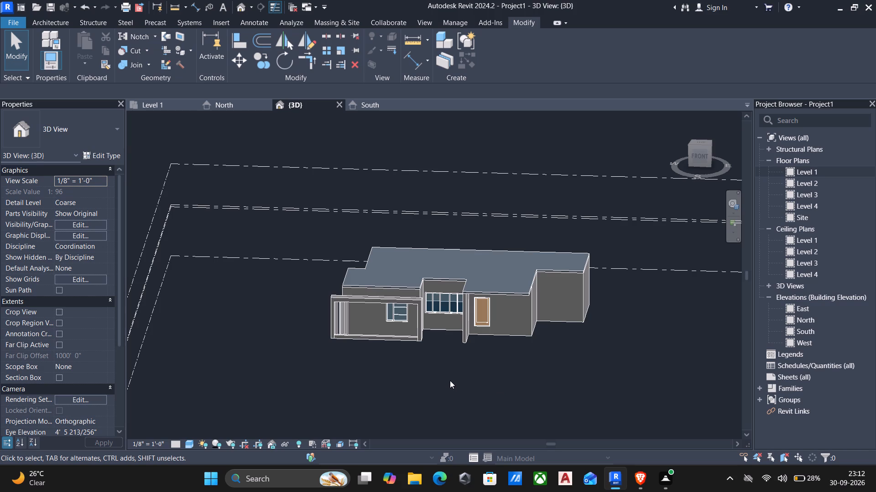
pyautogui.moveTo(636, 388); pyautogui.dragTo(272, 234)
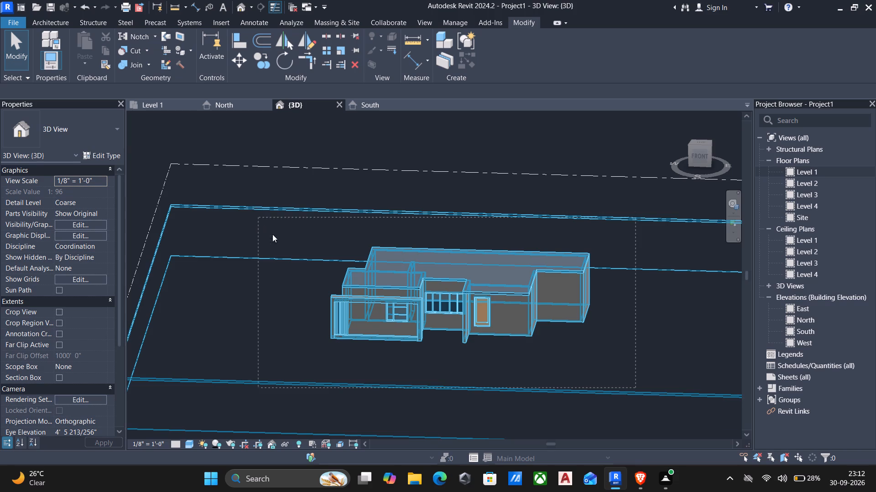
pyautogui.moveTo(272, 234); pyautogui.dragTo(334, 362)
pyautogui.moveTo(292, 228); pyautogui.dragTo(391, 317)
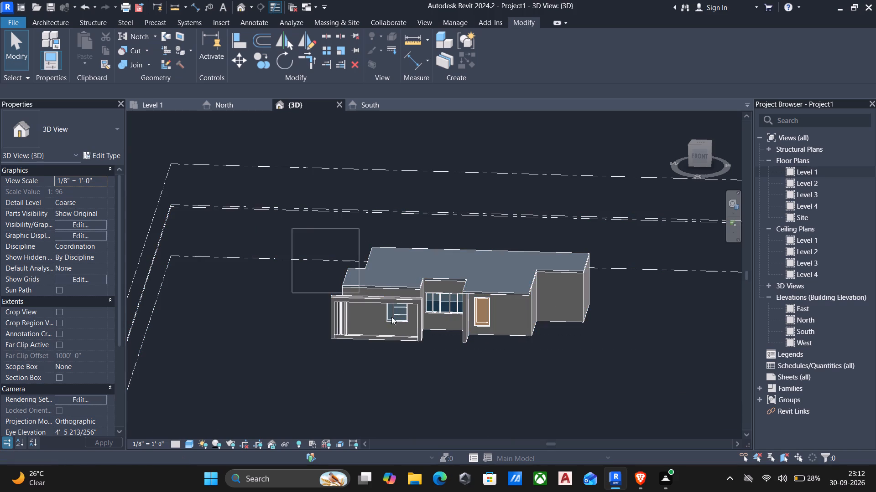
pyautogui.moveTo(391, 317); pyautogui.dragTo(655, 397)
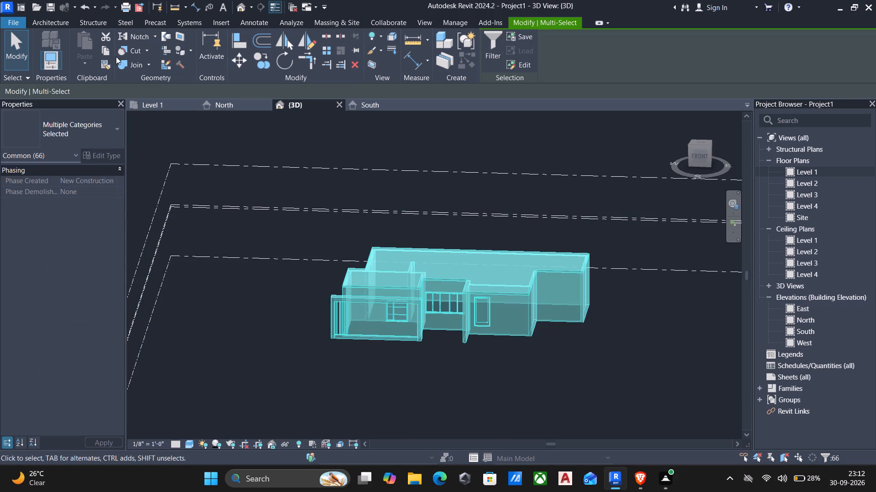
pyautogui.click(102, 51)
pyautogui.click(81, 56)
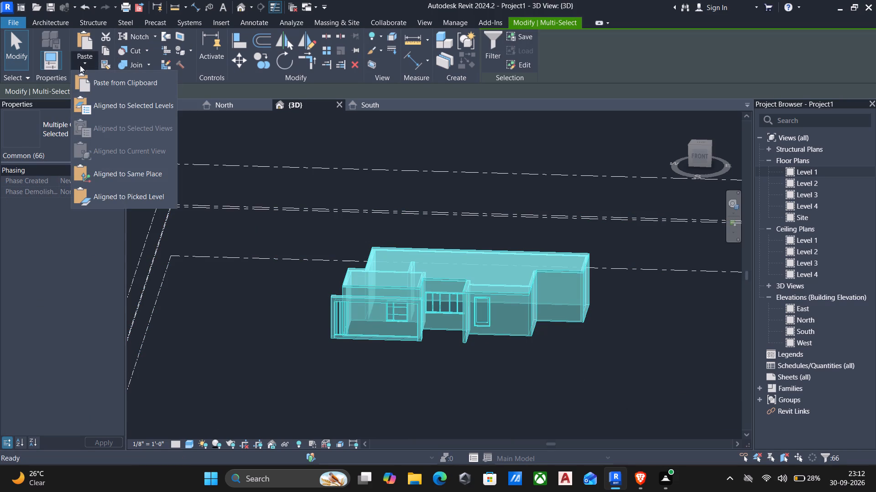
pyautogui.click(116, 105)
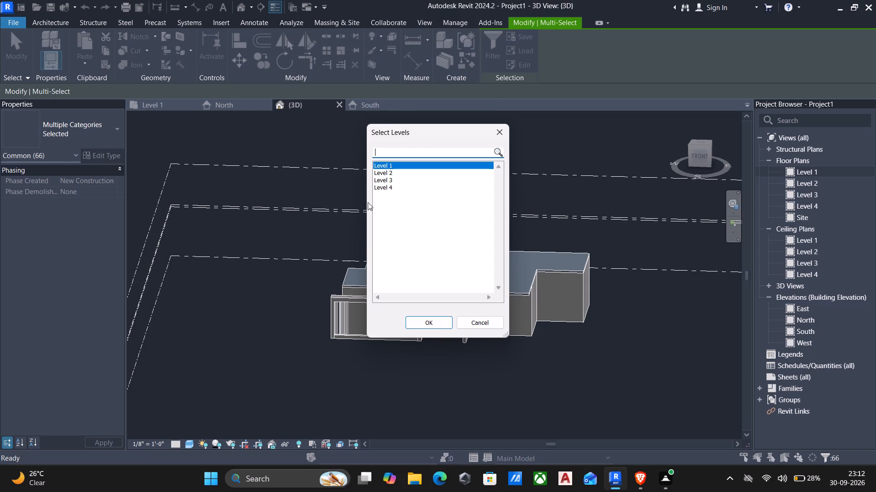
pyautogui.click(383, 179)
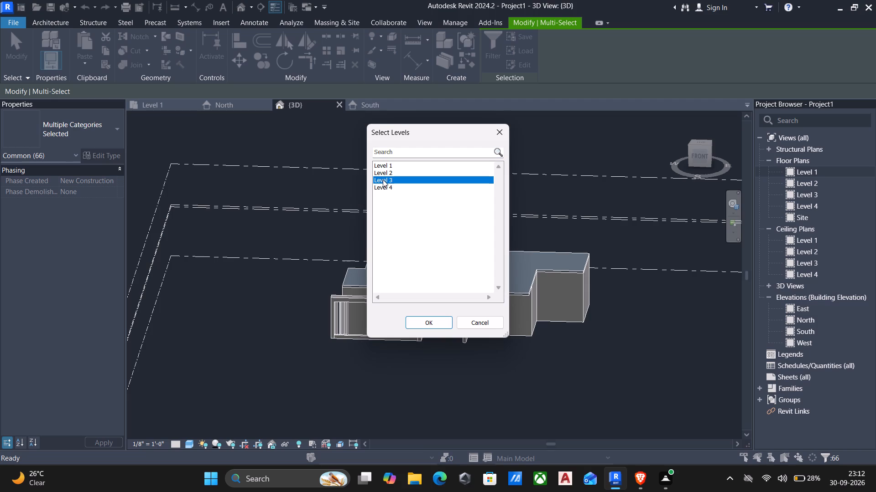
pyautogui.click(383, 179)
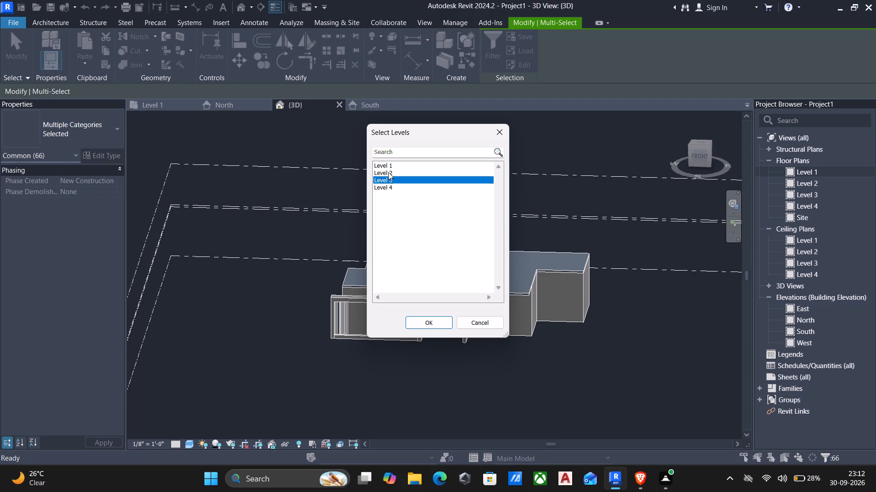
pyautogui.click(388, 169)
pyautogui.click(381, 171)
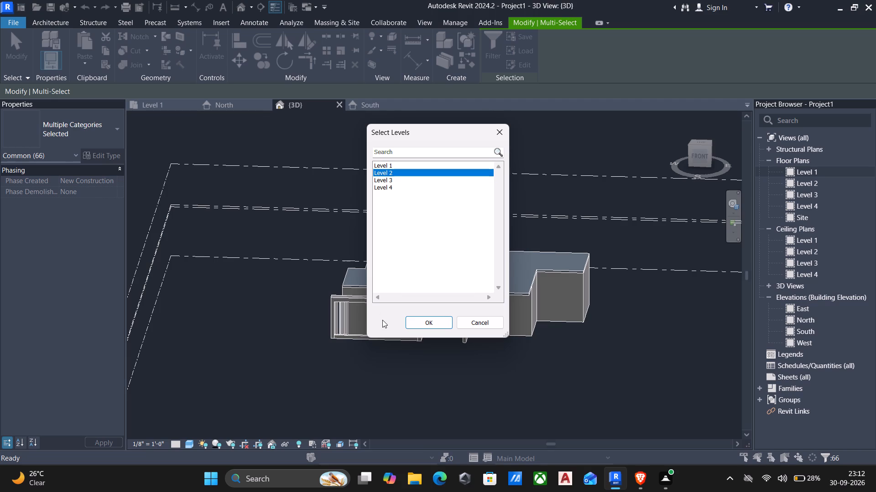
pyautogui.click(457, 333)
pyautogui.click(427, 322)
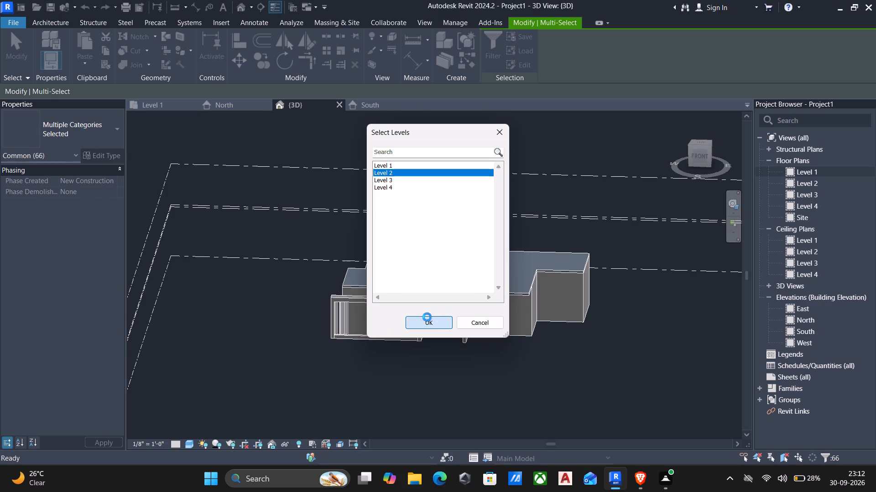
pyautogui.scroll(5, 468, 287)
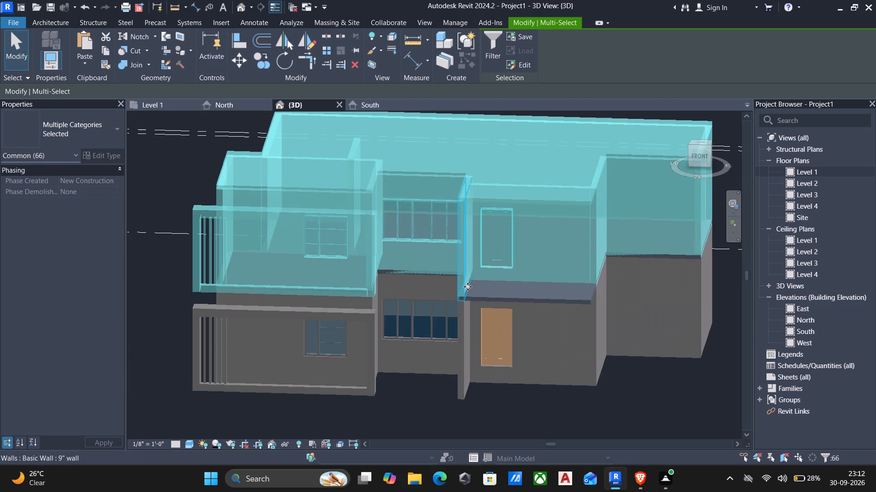
pyautogui.press('Escape')
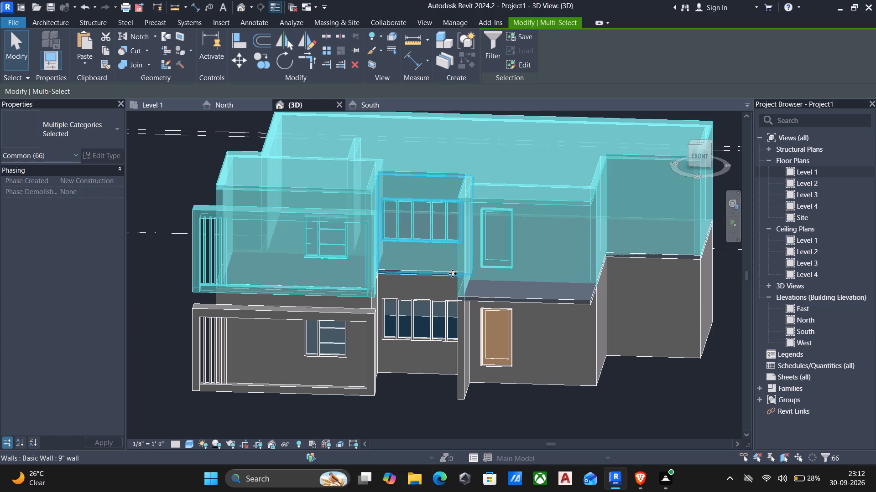
# Examine the two stacked storeys in the South elevation, the Level 1 floor plan and the 3D view.
pyautogui.scroll(-4, 451, 277)
pyautogui.scroll(6, 435, 303)
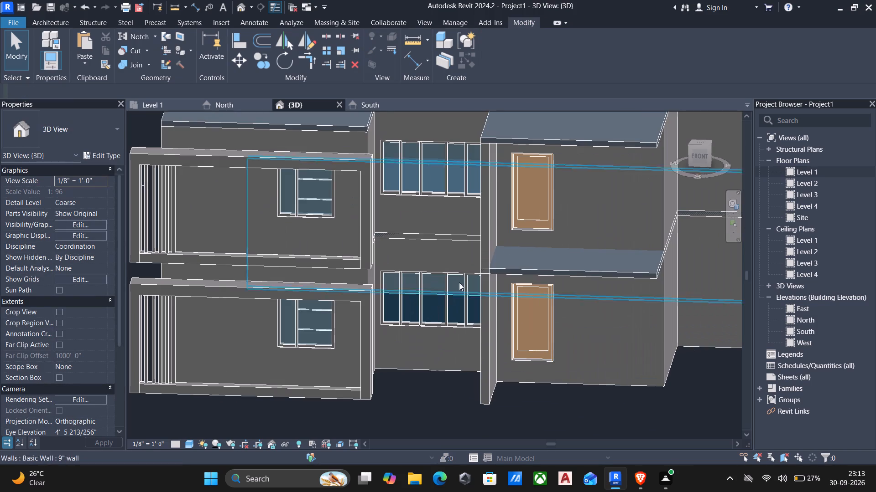
pyautogui.doubleClick(808, 331)
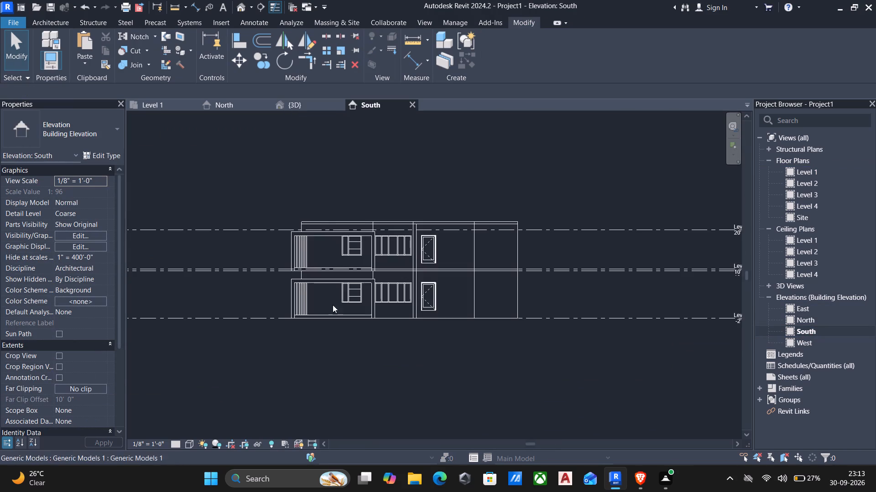
pyautogui.scroll(6, 507, 237)
pyautogui.scroll(-3, 363, 302)
pyautogui.moveTo(363, 304); pyautogui.dragTo(488, 311, button='middle')
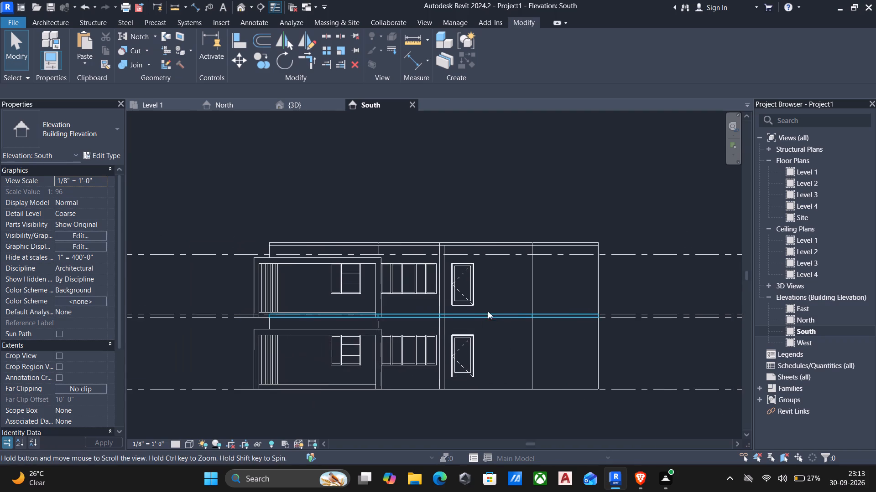
pyautogui.scroll(6, 233, 346)
pyautogui.scroll(-4, 266, 314)
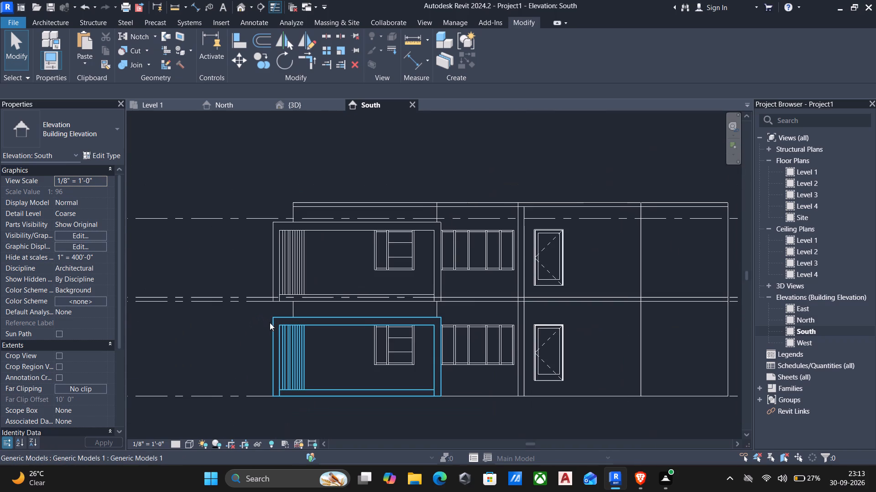
pyautogui.moveTo(270, 323); pyautogui.dragTo(271, 319, button='middle')
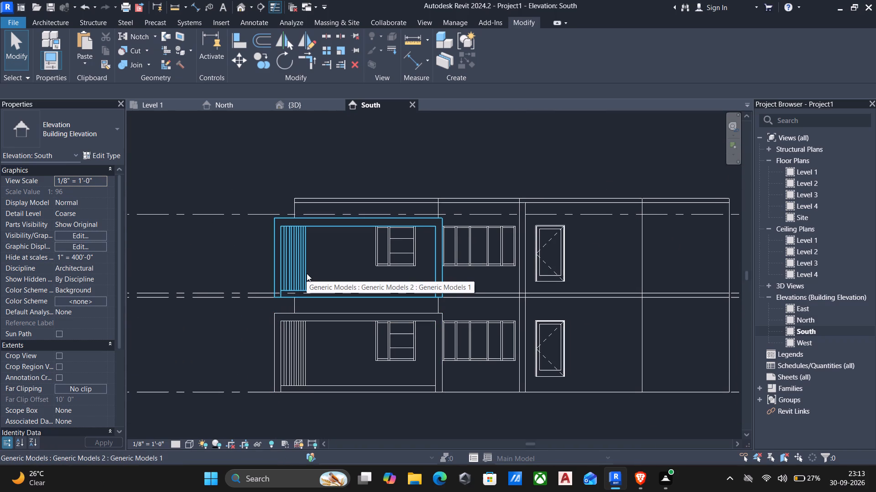
pyautogui.scroll(-3, 307, 273)
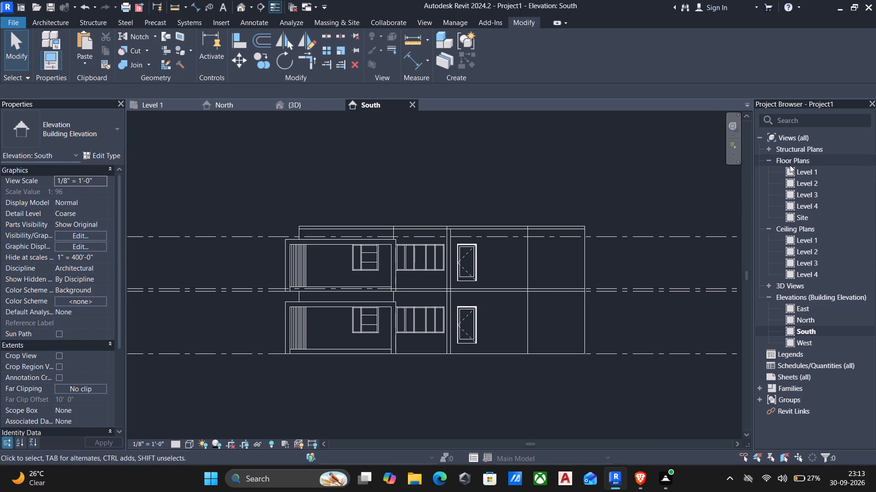
pyautogui.doubleClick(817, 174)
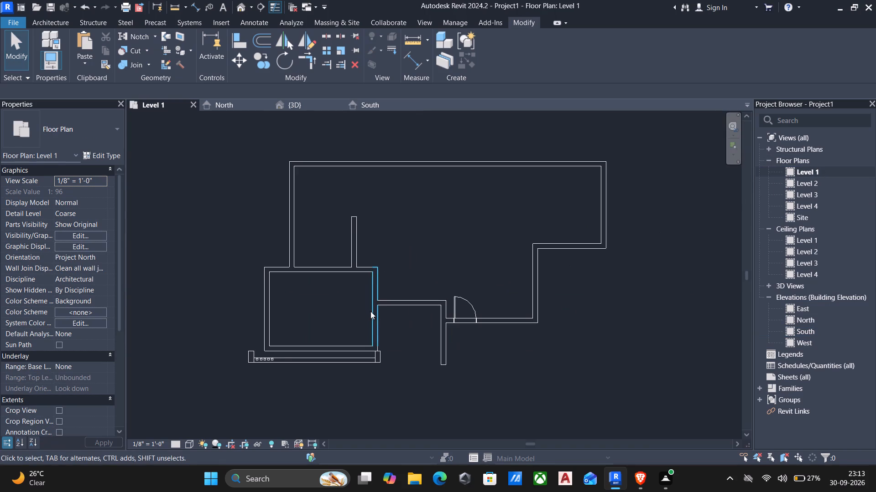
pyautogui.scroll(-2, 370, 311)
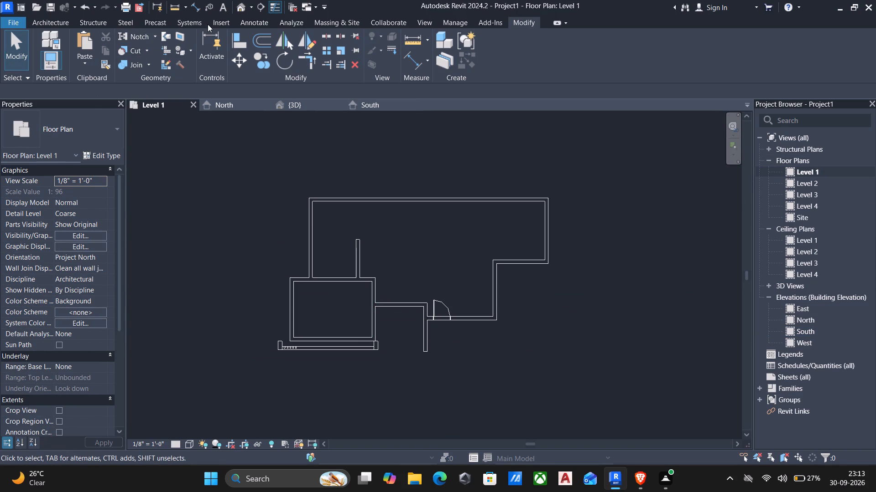
pyautogui.click(239, 10)
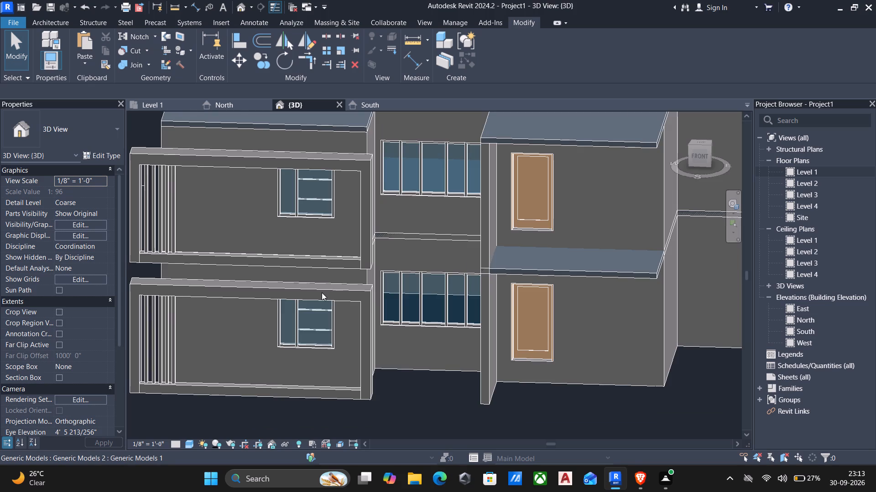
pyautogui.scroll(-4, 322, 292)
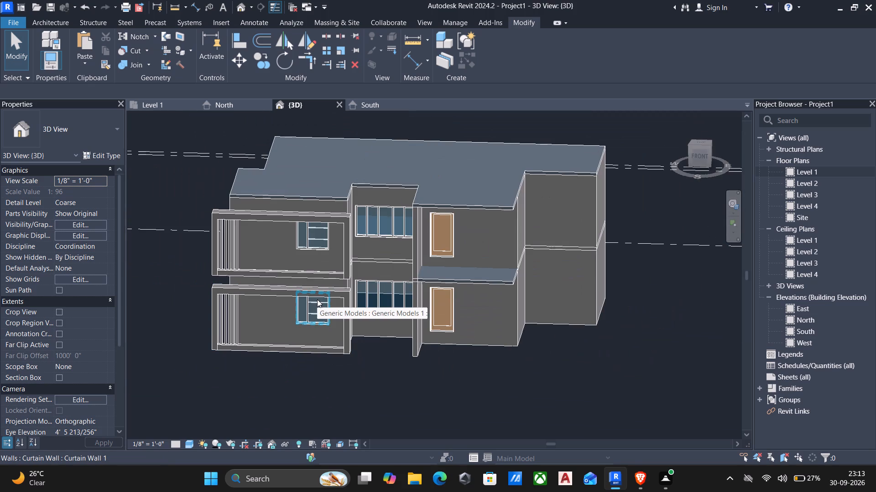
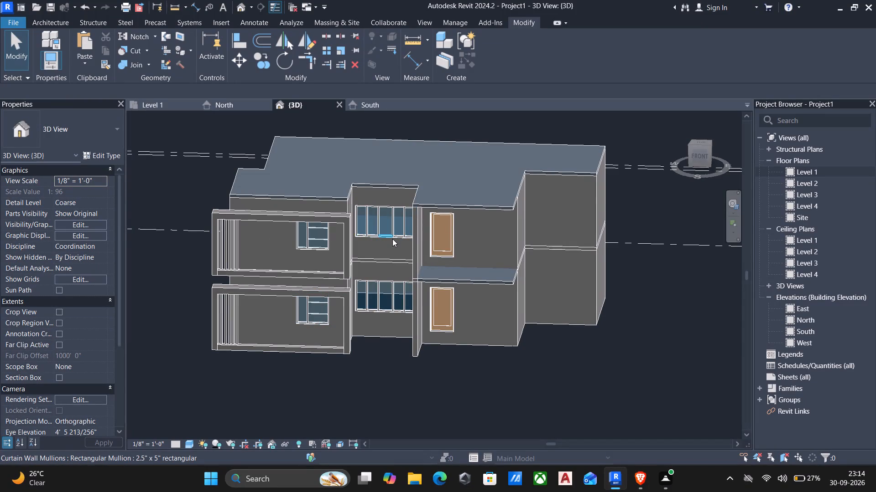
# Delete the leftmost interior vertical mullion of the upper-storey curtain wall window on the front facade.
pyautogui.scroll(2, 405, 233)
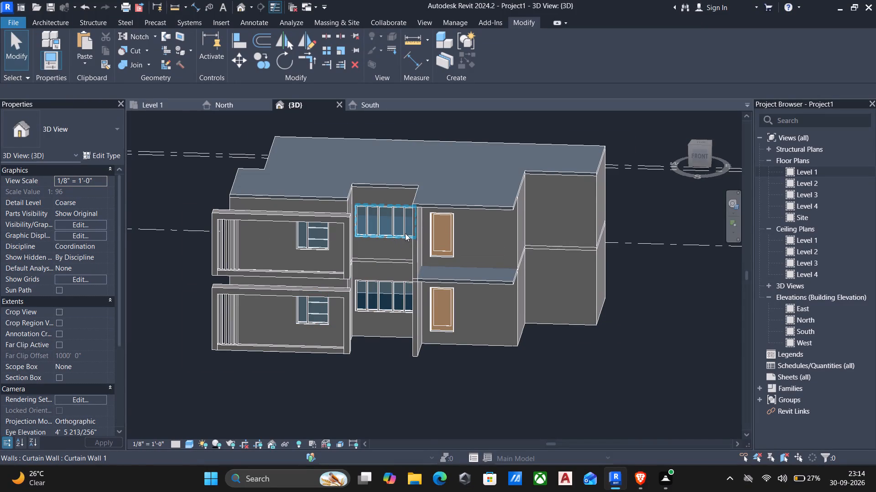
pyautogui.scroll(2, 405, 233)
pyautogui.scroll(5, 341, 222)
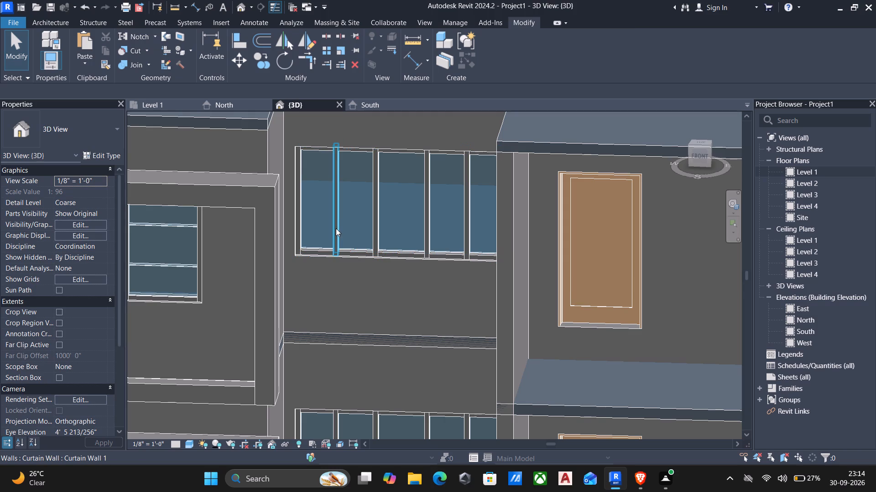
pyautogui.click(336, 229)
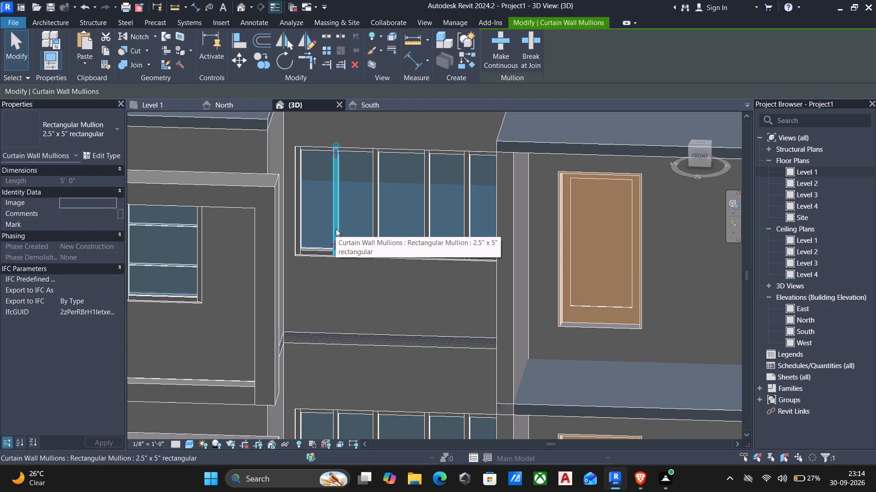
pyautogui.press('Delete')
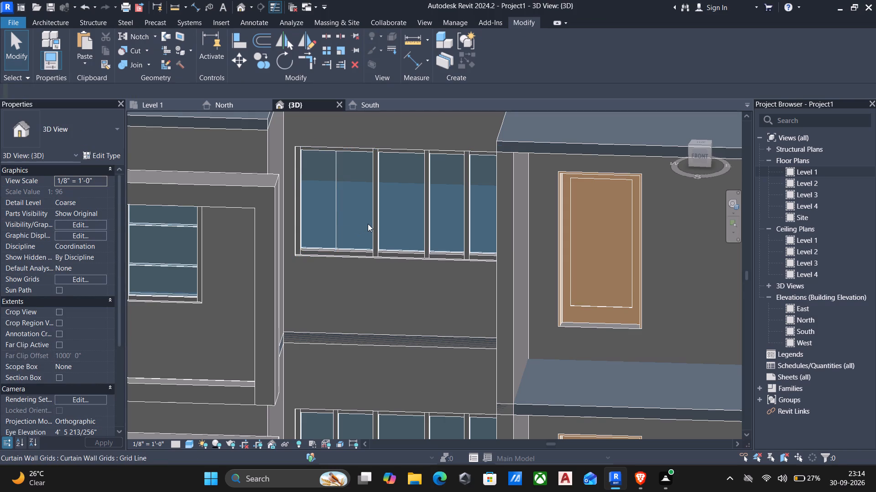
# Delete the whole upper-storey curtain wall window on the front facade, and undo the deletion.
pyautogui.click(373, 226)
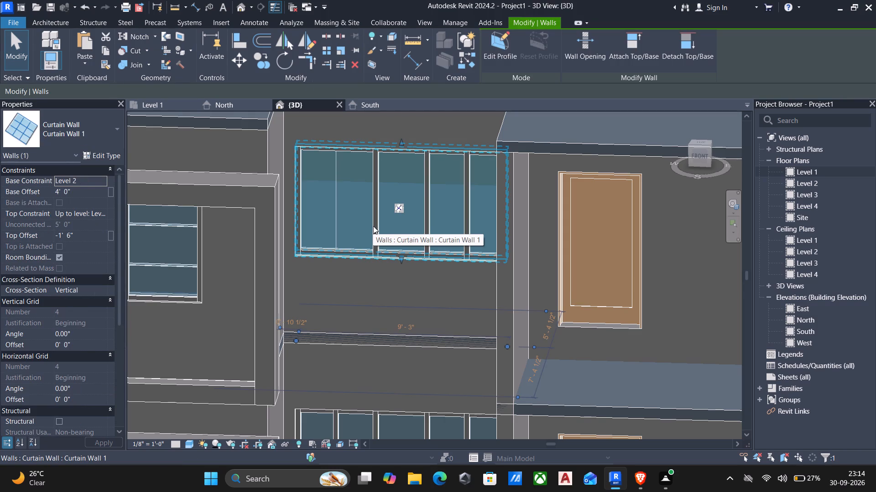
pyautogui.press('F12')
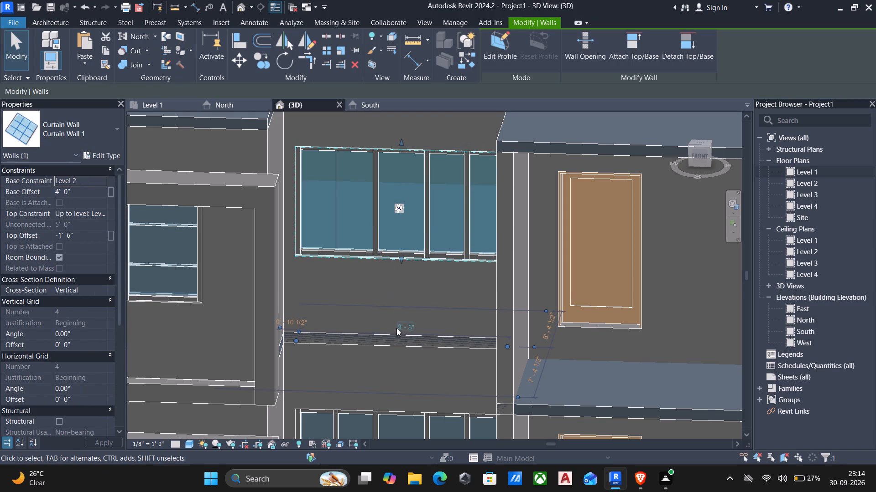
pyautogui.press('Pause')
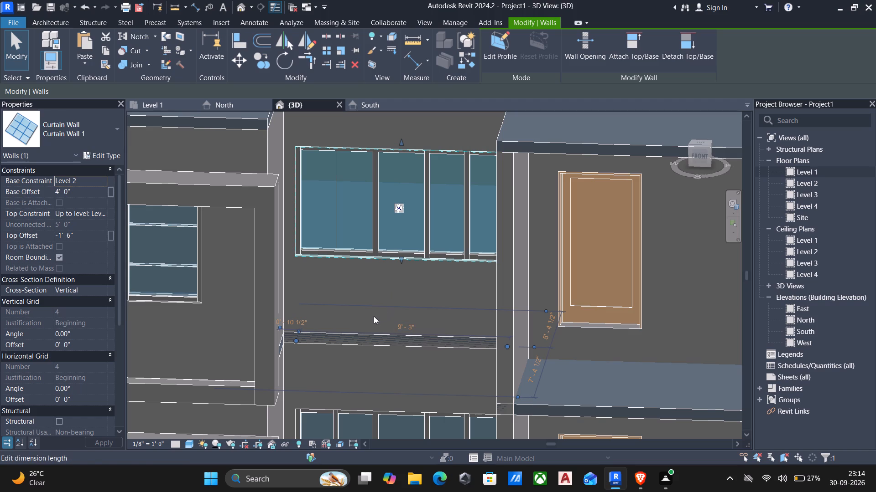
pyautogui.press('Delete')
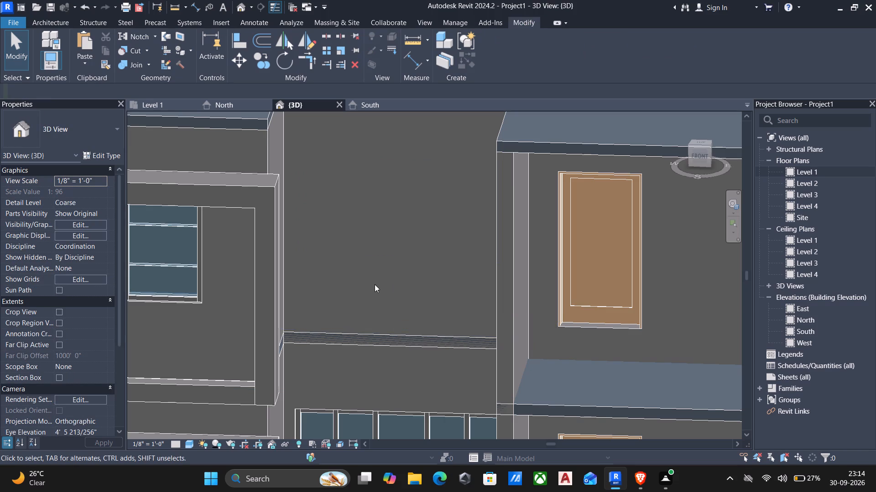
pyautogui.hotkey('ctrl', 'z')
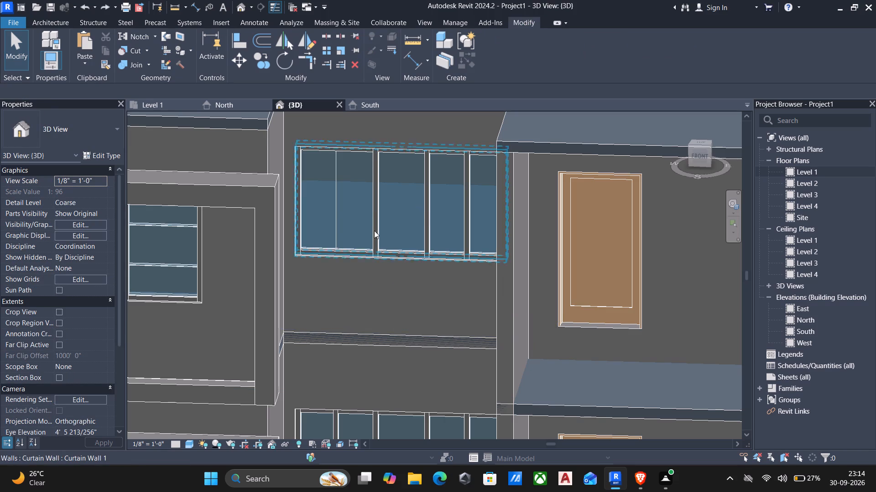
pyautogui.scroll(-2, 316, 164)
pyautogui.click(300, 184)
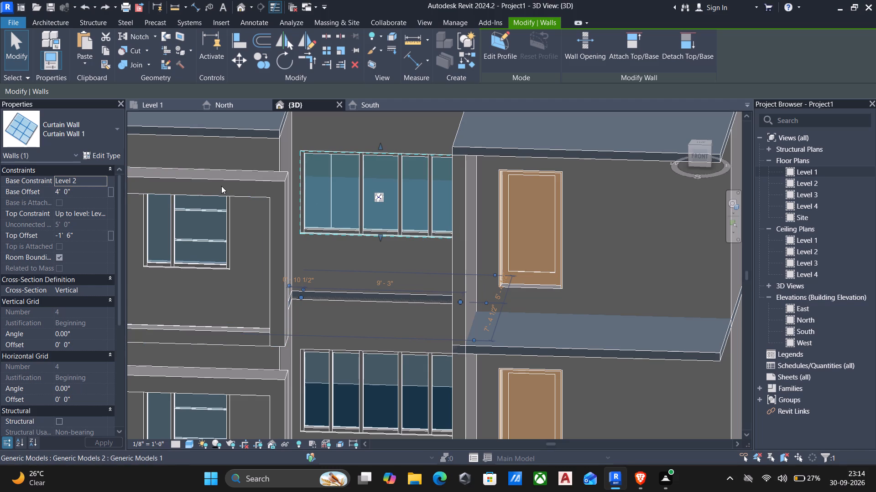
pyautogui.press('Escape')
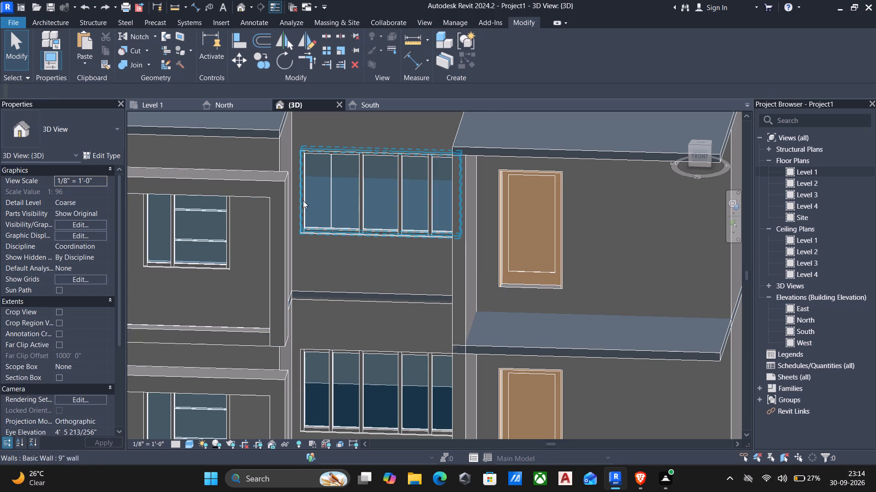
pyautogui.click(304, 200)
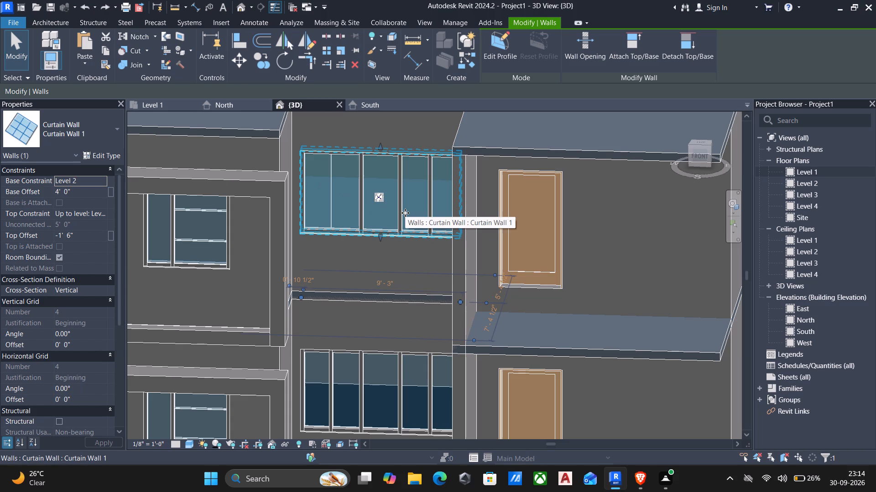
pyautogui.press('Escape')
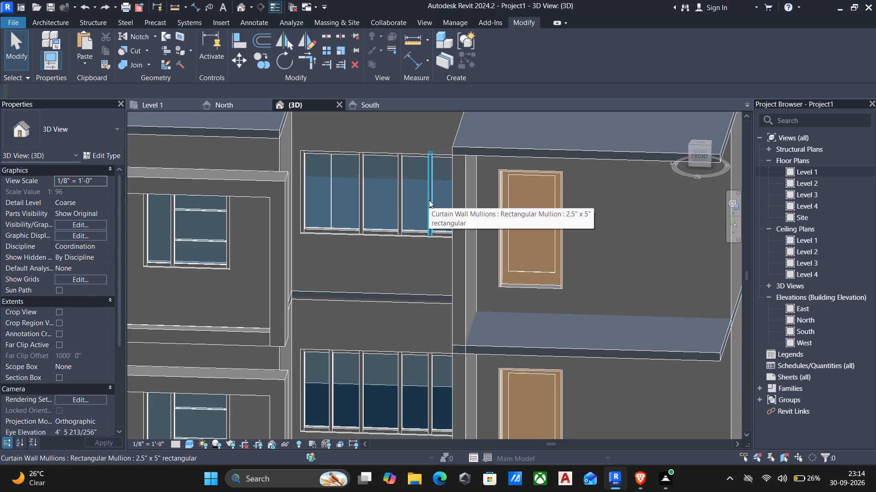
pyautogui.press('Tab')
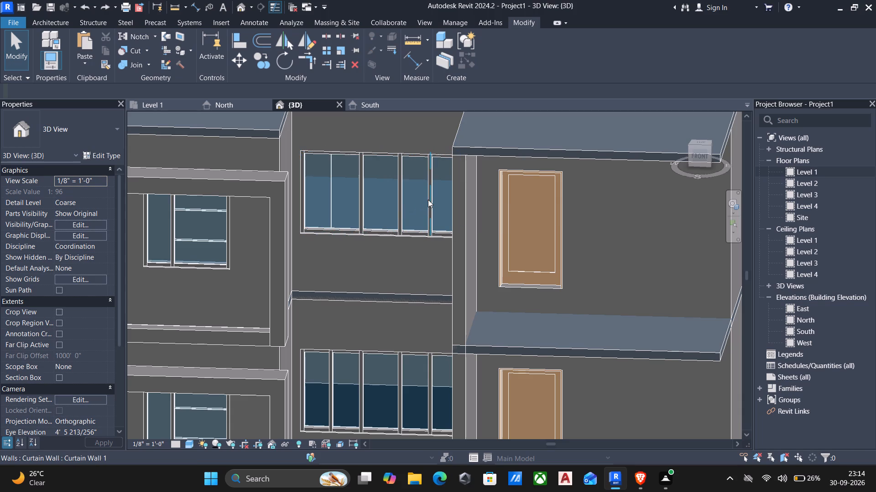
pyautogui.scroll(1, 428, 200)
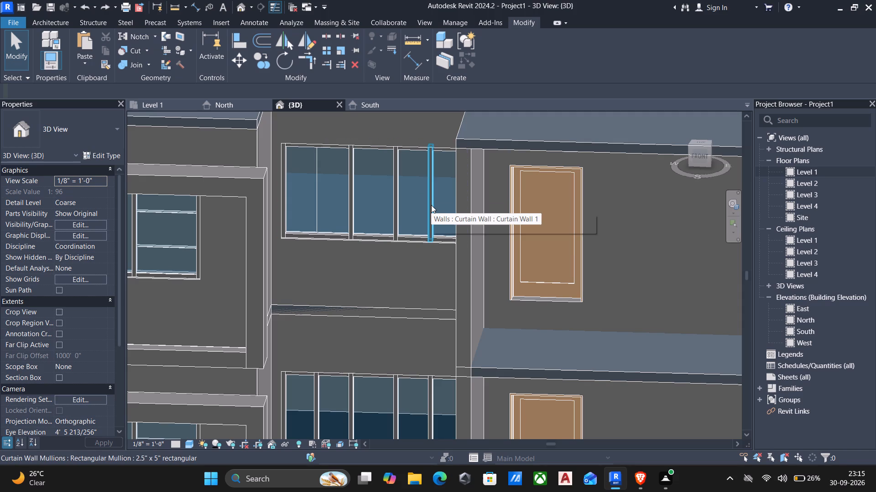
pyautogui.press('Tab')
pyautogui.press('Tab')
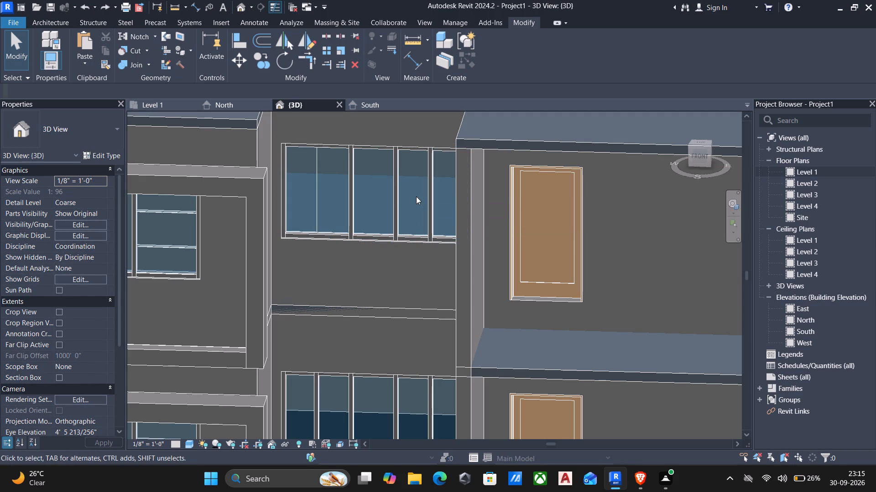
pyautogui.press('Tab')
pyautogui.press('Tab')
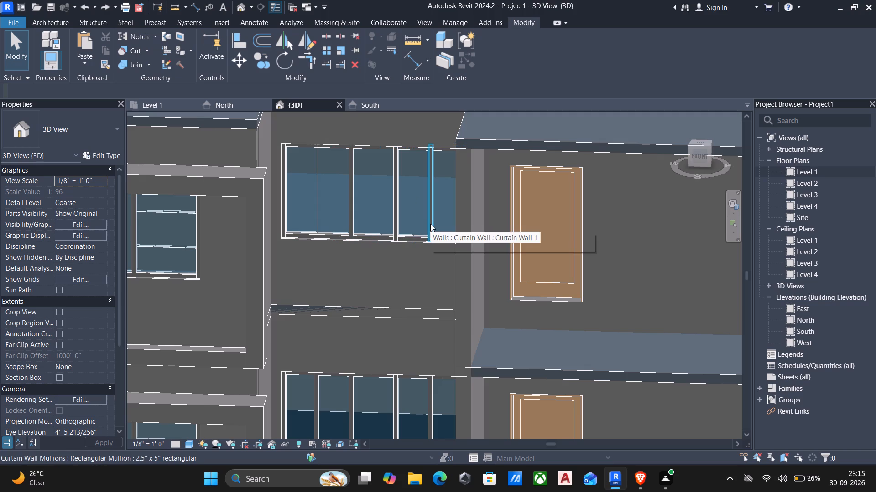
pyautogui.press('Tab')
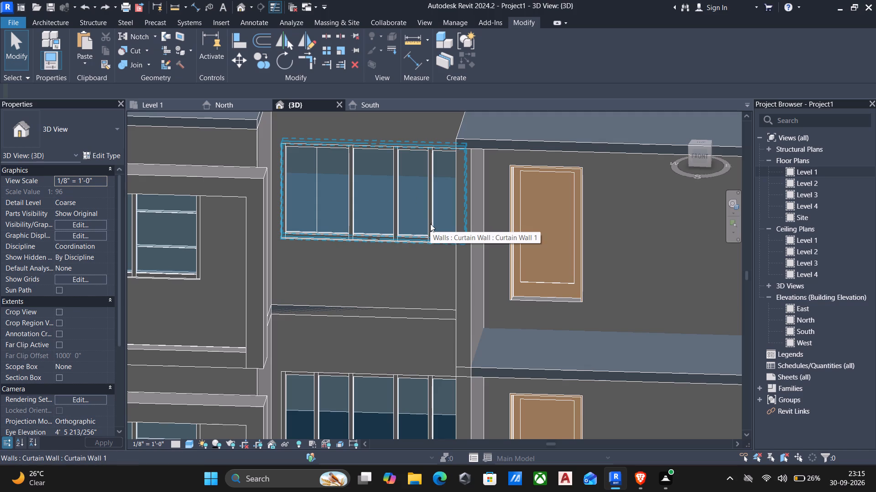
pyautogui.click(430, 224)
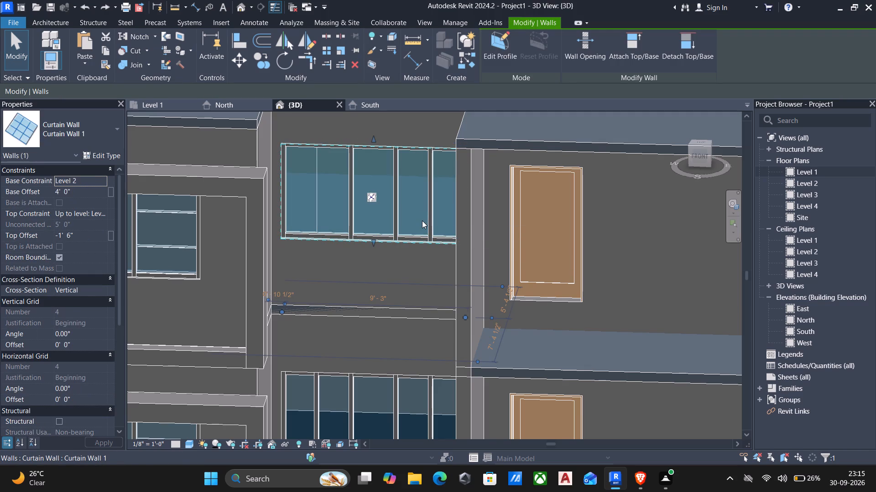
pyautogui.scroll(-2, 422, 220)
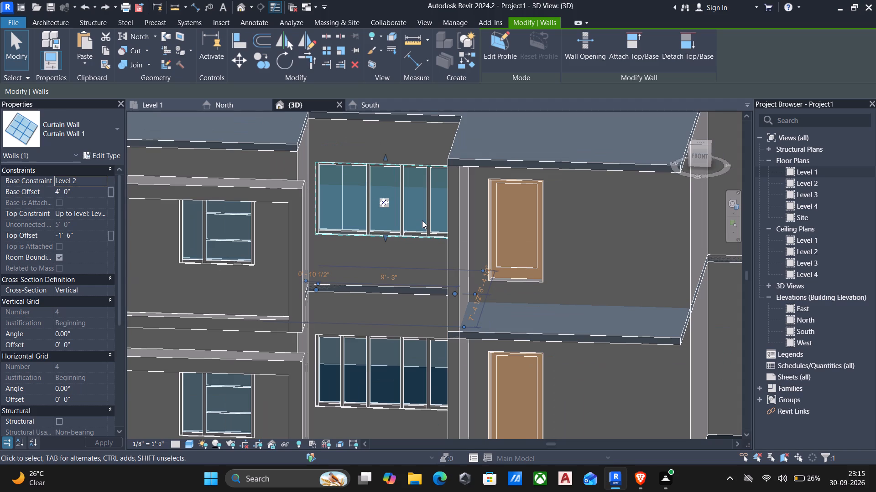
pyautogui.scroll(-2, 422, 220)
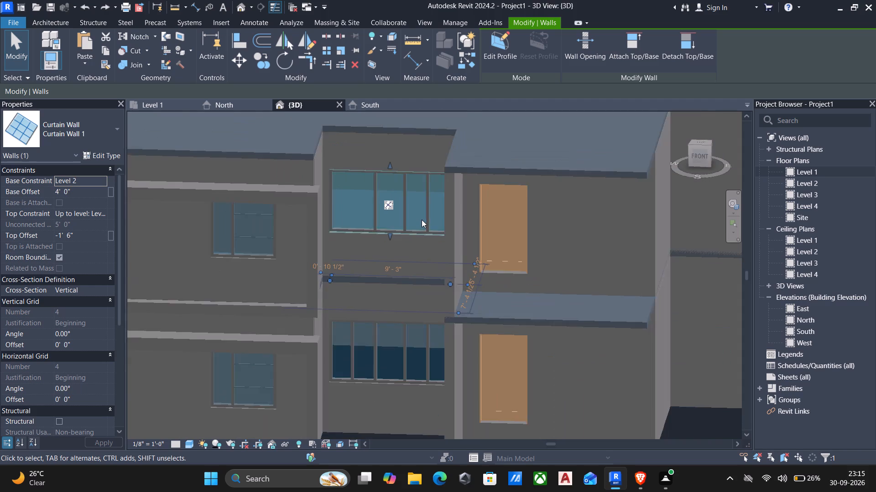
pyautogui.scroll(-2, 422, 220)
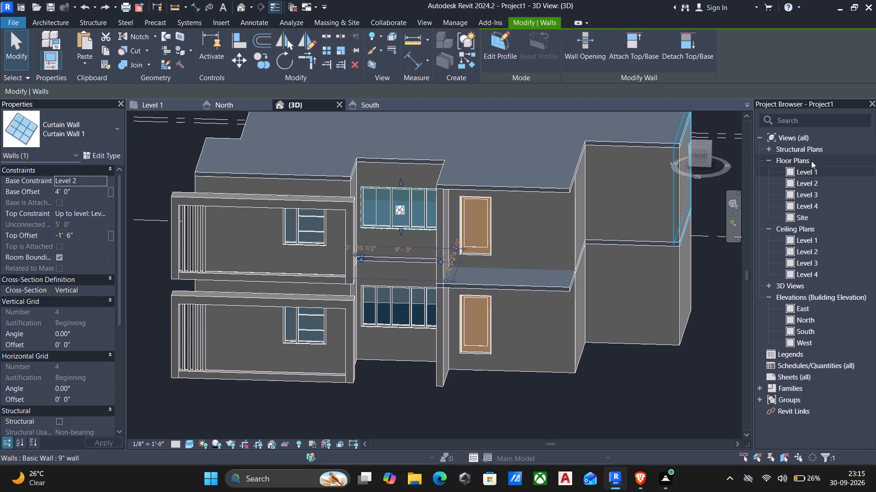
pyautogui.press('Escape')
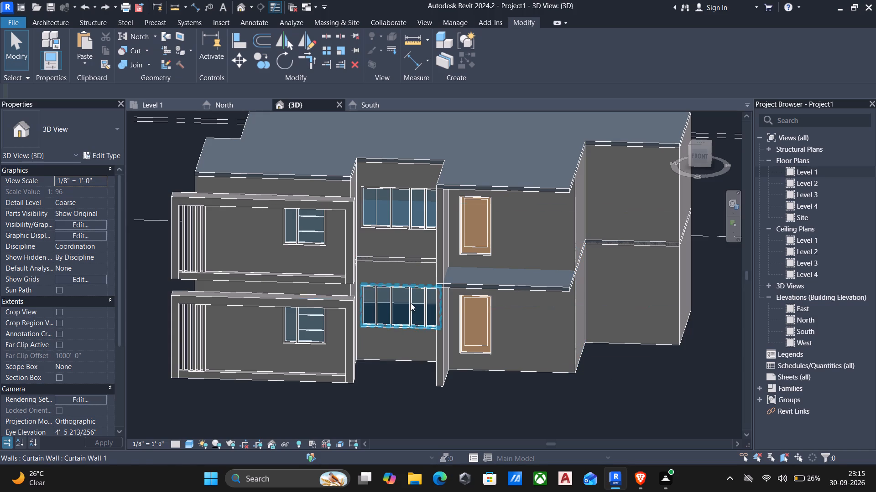
# Delete the leftmost remaining interior mullion and the two exposed vertical grid lines of the upper-storey front curtain wall.
pyautogui.scroll(9, 378, 246)
pyautogui.moveTo(365, 210); pyautogui.dragTo(363, 218, button='middle')
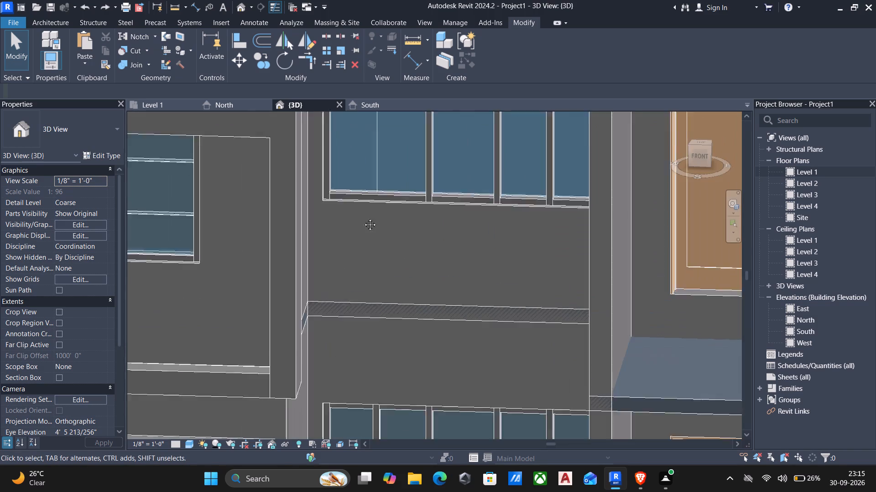
pyautogui.moveTo(363, 218); pyautogui.dragTo(359, 343, button='middle')
pyautogui.moveTo(361, 251); pyautogui.dragTo(359, 328)
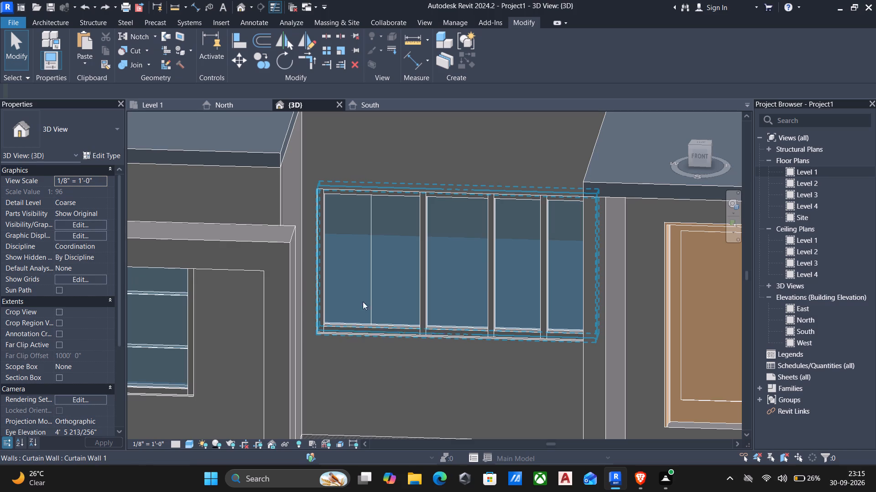
pyautogui.click(422, 272)
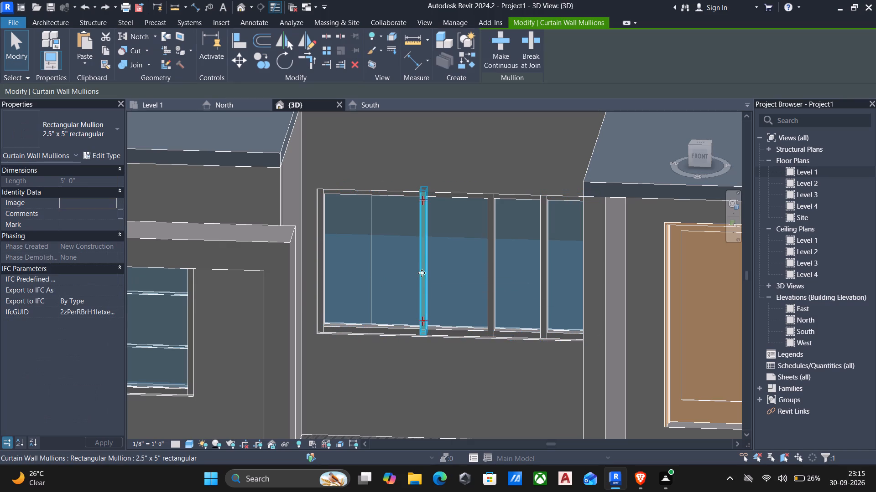
pyautogui.press('Delete')
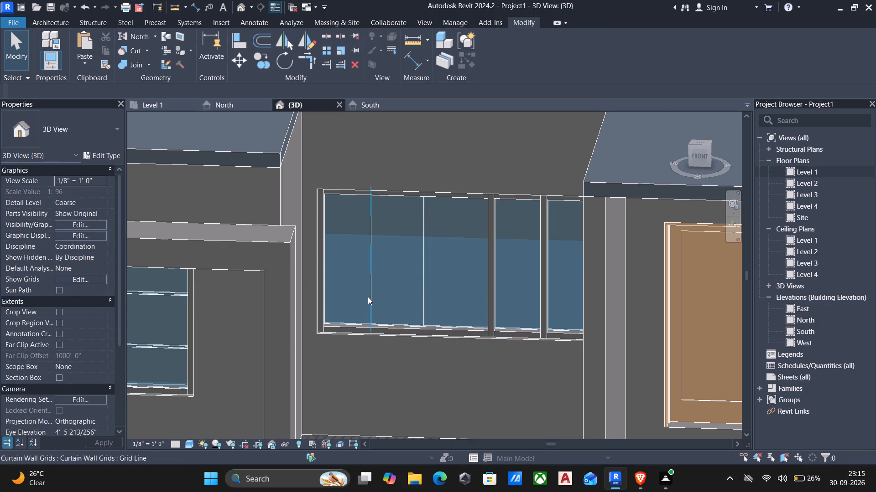
pyautogui.click(369, 297)
pyautogui.press('Delete')
pyautogui.click(424, 292)
pyautogui.press('Delete')
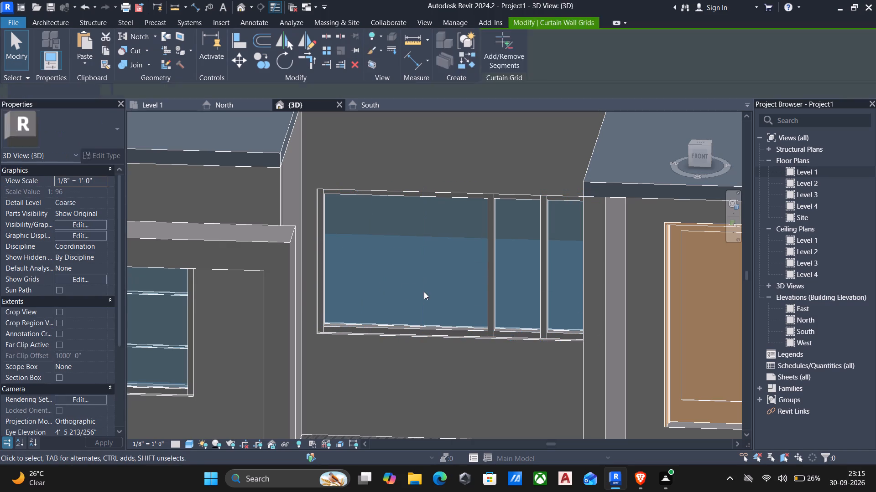
# Delete the two remaining interior vertical mullions and their two grid lines from the upper-storey front curtain wall window.
pyautogui.click(497, 268)
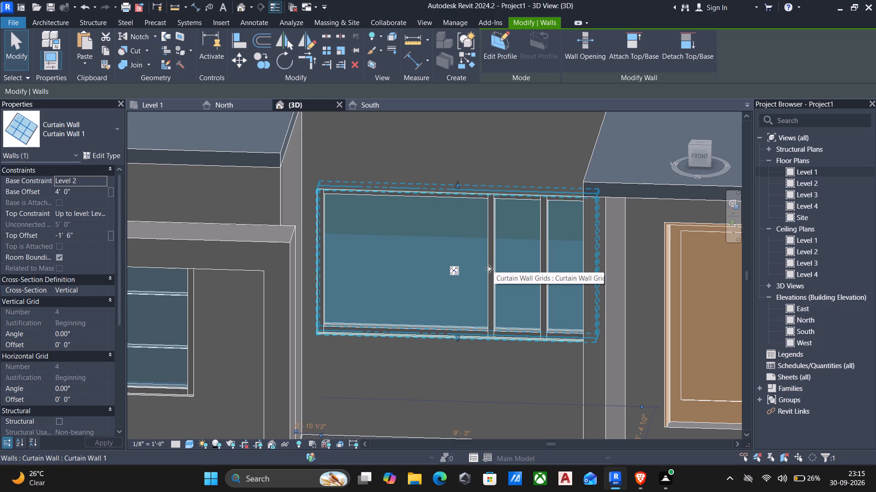
pyautogui.press('Escape')
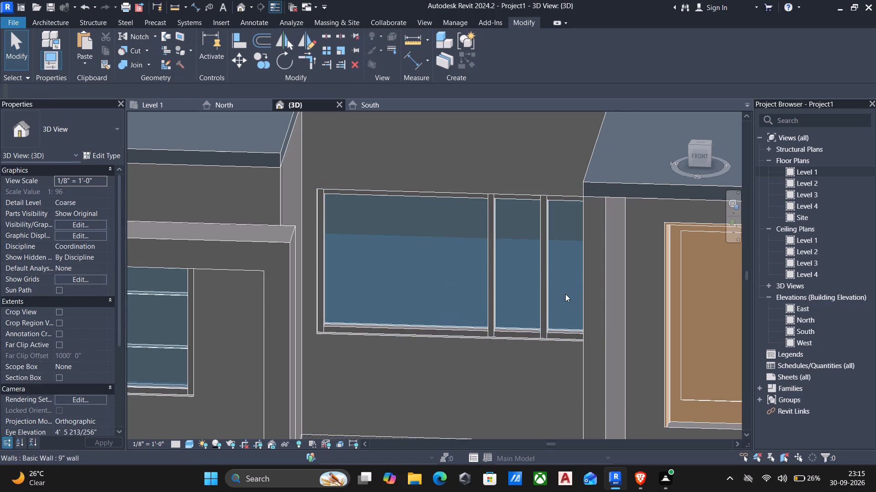
pyautogui.click(491, 287)
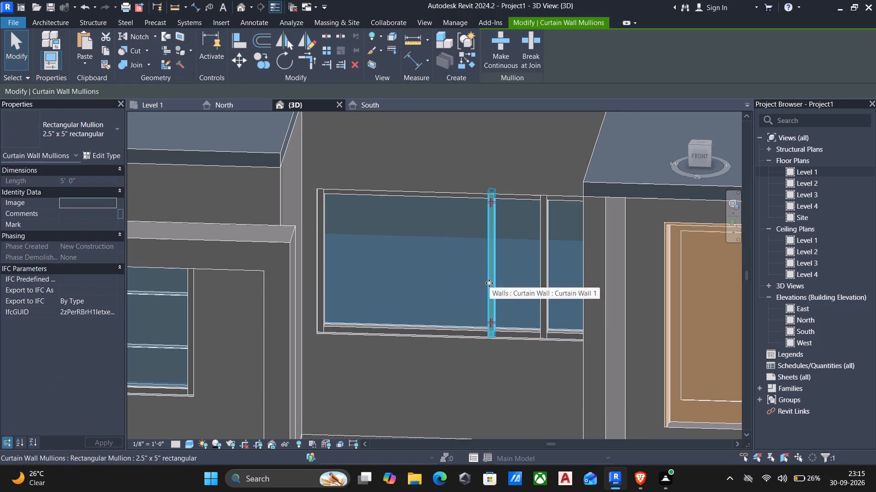
pyautogui.press('Delete')
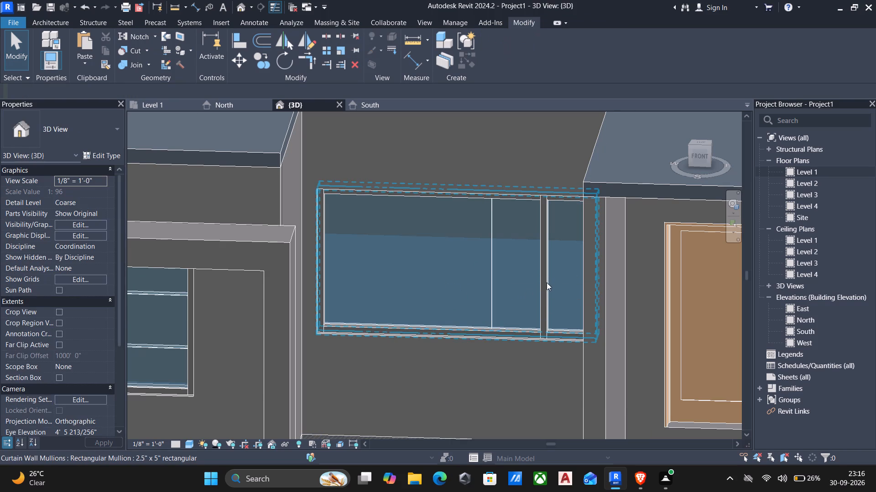
pyautogui.click(542, 288)
pyautogui.press('Delete')
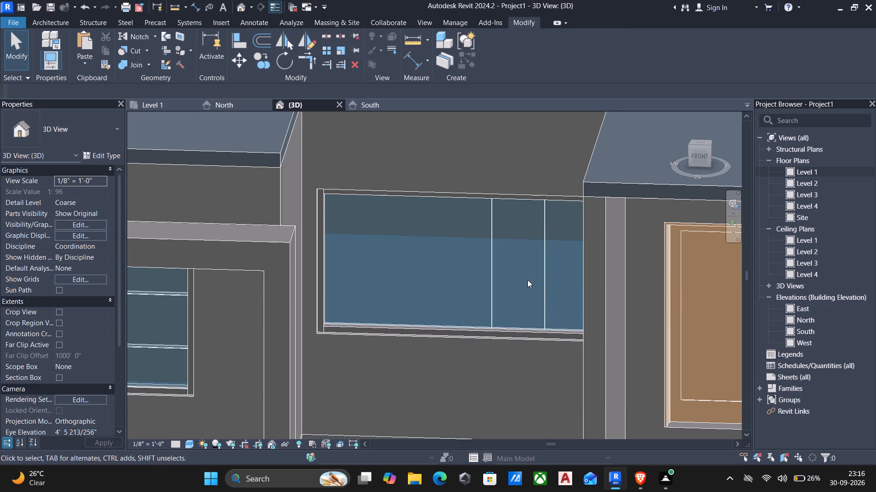
pyautogui.click(490, 260)
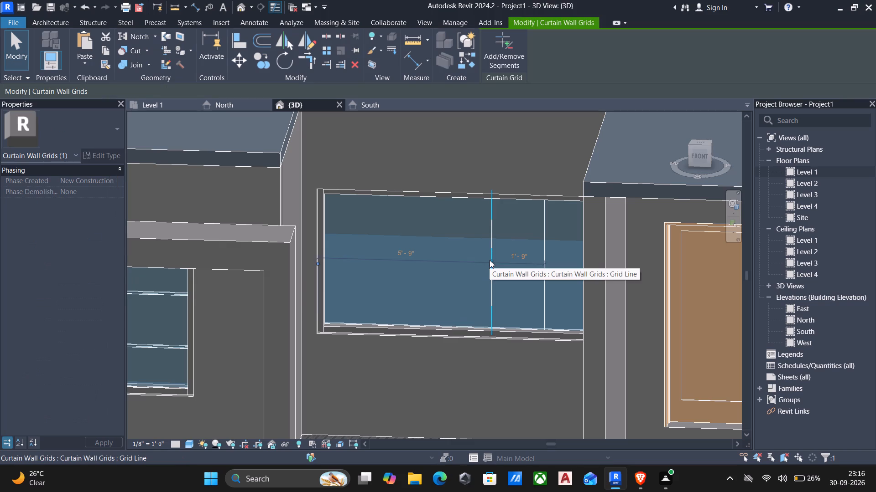
pyautogui.press('Delete')
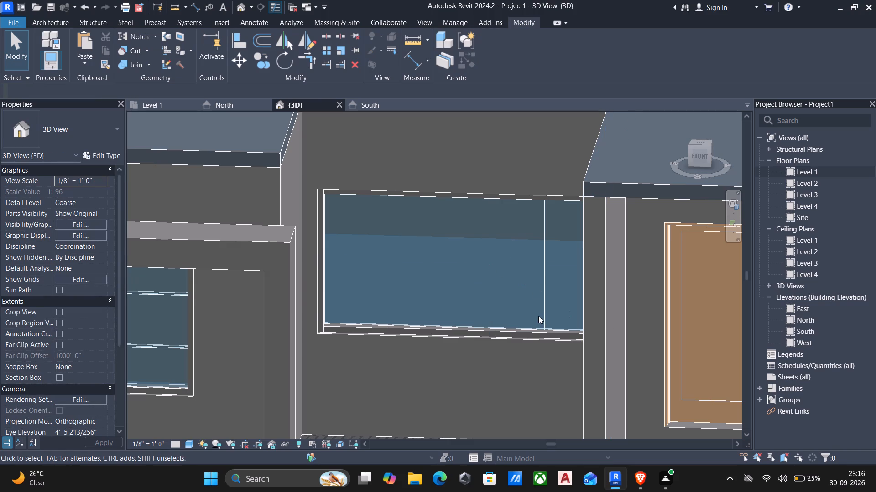
pyautogui.click(543, 295)
pyautogui.press('Delete')
# Add a vertical curtain grid line across the upper-storey front window, 4'-3" from its left edge and 5'-0" from its right.
pyautogui.click(68, 23)
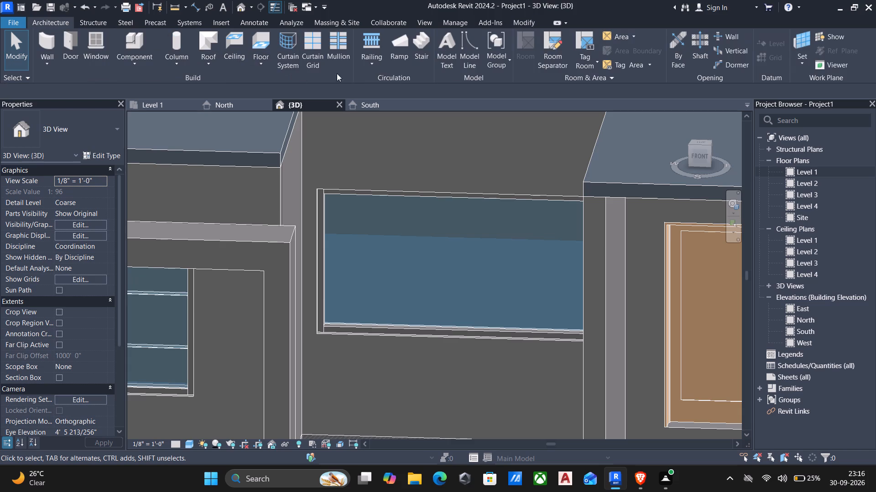
pyautogui.click(314, 50)
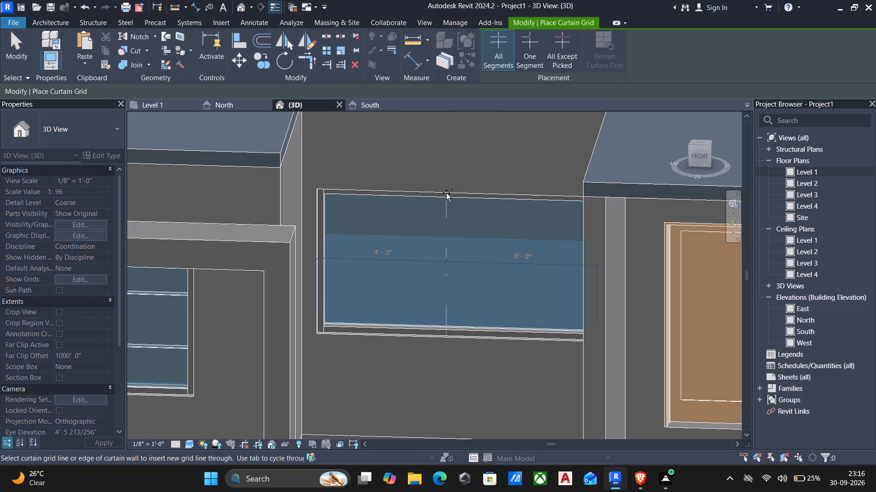
pyautogui.click(447, 194)
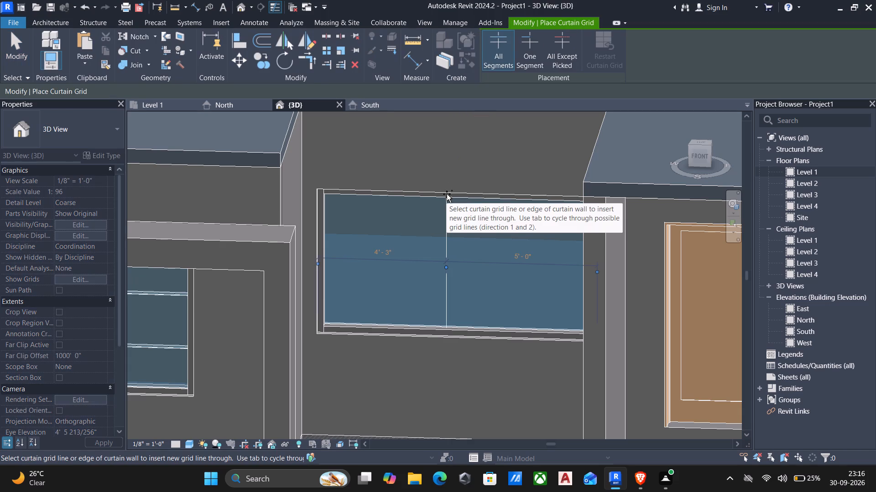
# Add two one-segment horizontal grid lines dividing the window's right-hand panel into thirds, the upper one 1'-8" below the top edge.
pyautogui.click(535, 58)
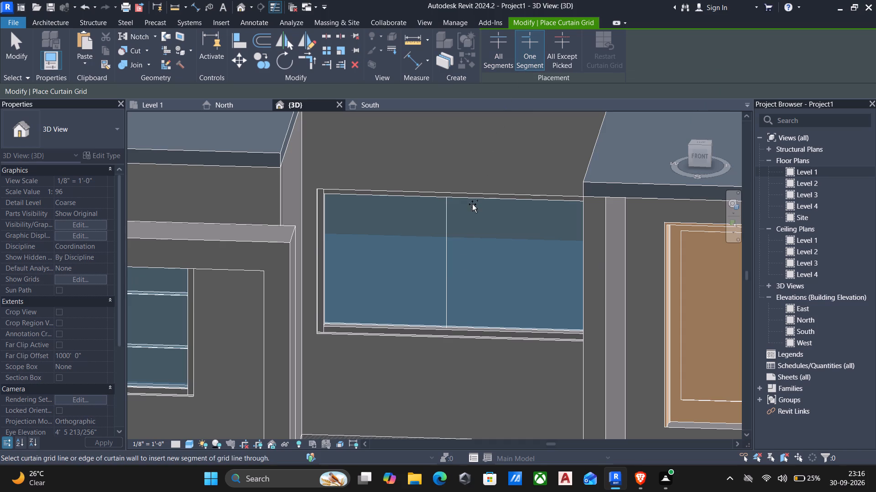
pyautogui.click(448, 239)
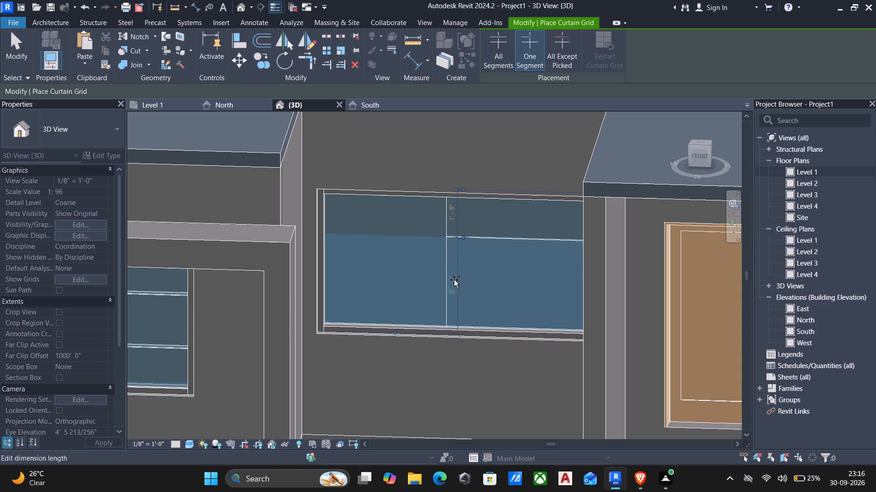
pyautogui.click(454, 279)
pyautogui.press('Escape')
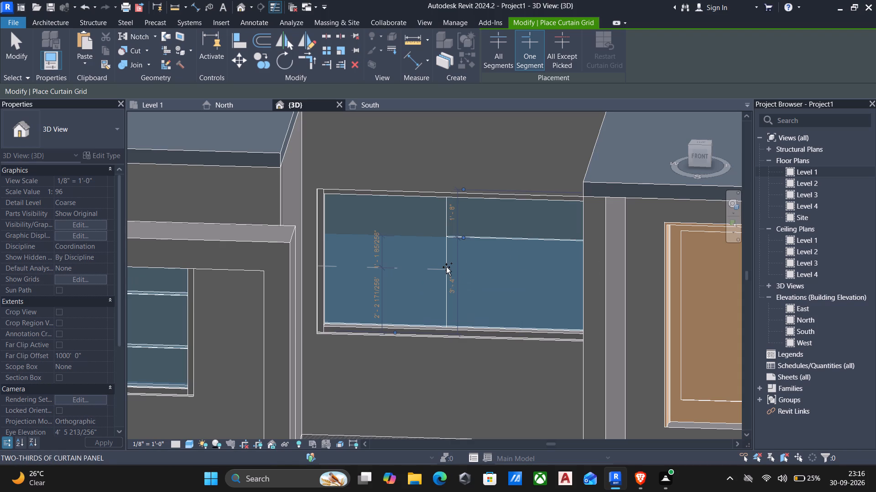
pyautogui.press('Escape')
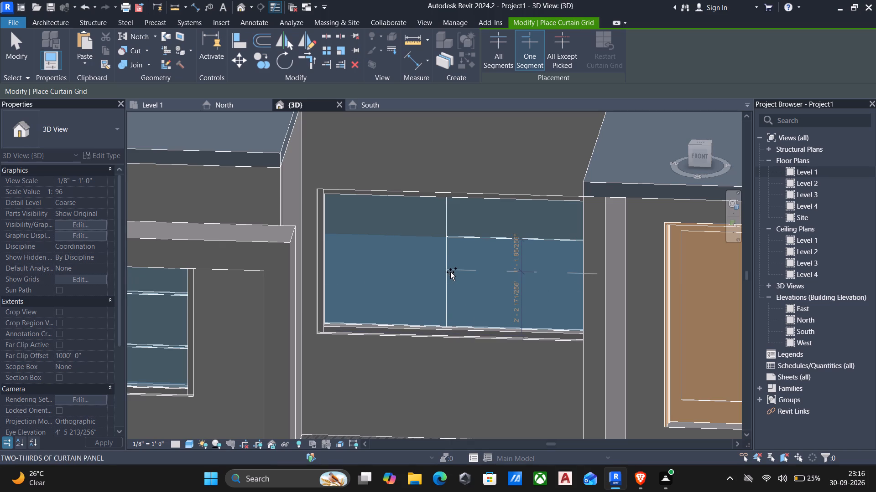
pyautogui.click(449, 279)
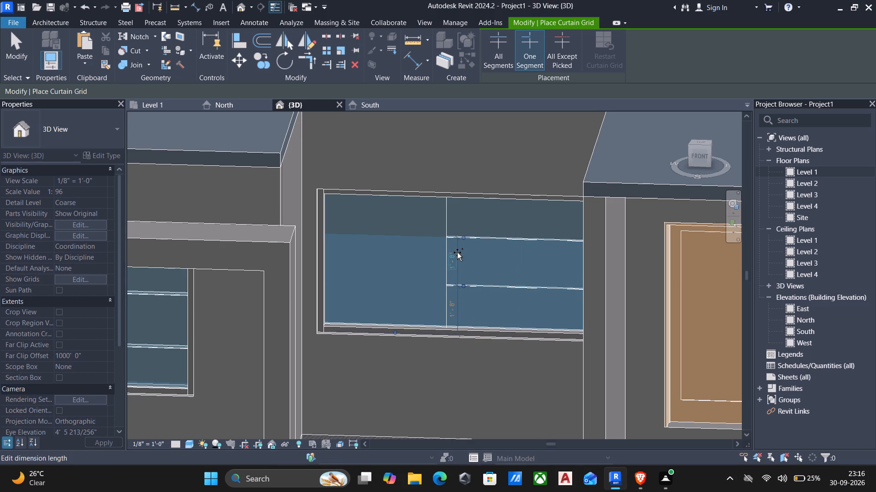
pyautogui.press('Escape')
pyautogui.scroll(-4, 446, 260)
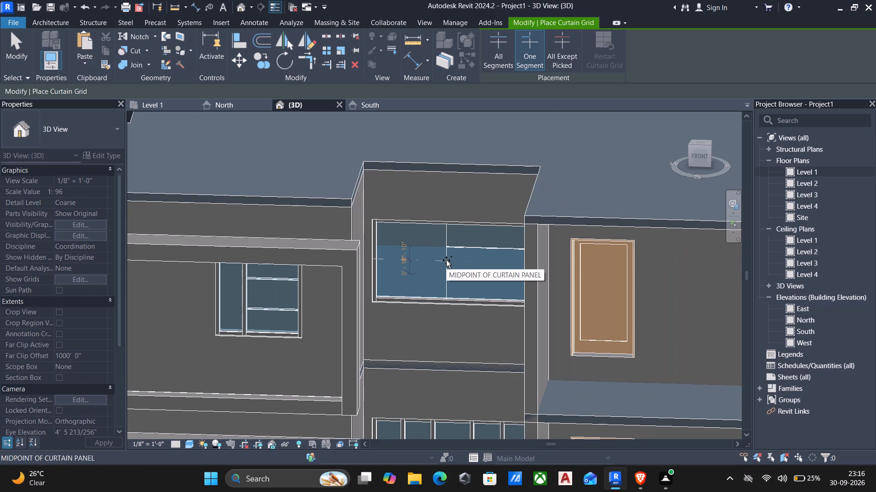
pyautogui.press('Escape')
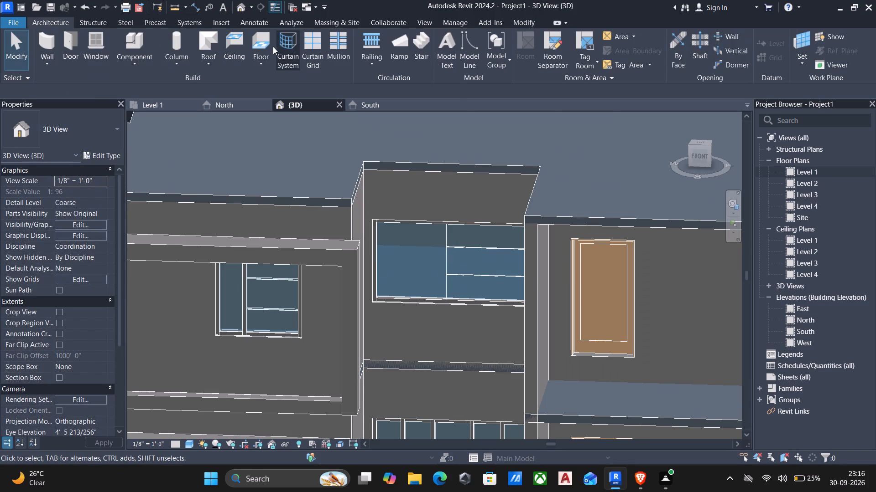
# Place 2.5" x 5" rectangular mullions on all the new grid lines of the upper-storey front window.
pyautogui.click(329, 46)
pyautogui.click(495, 65)
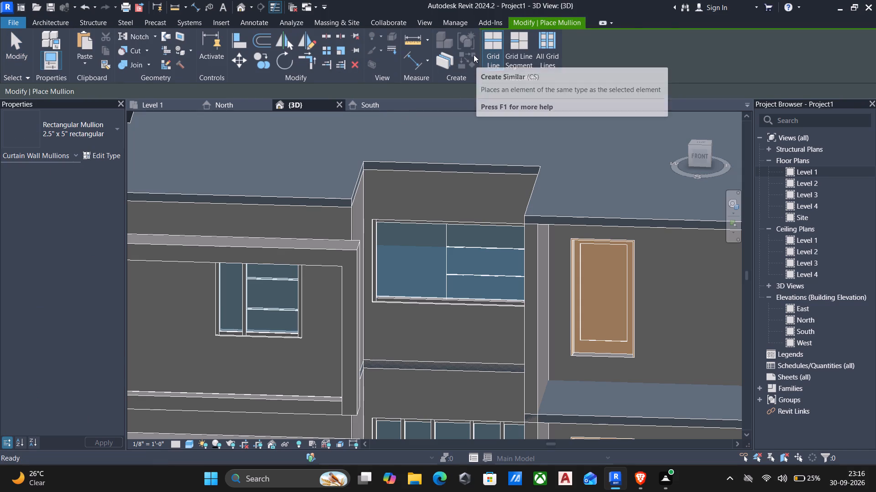
pyautogui.click(553, 44)
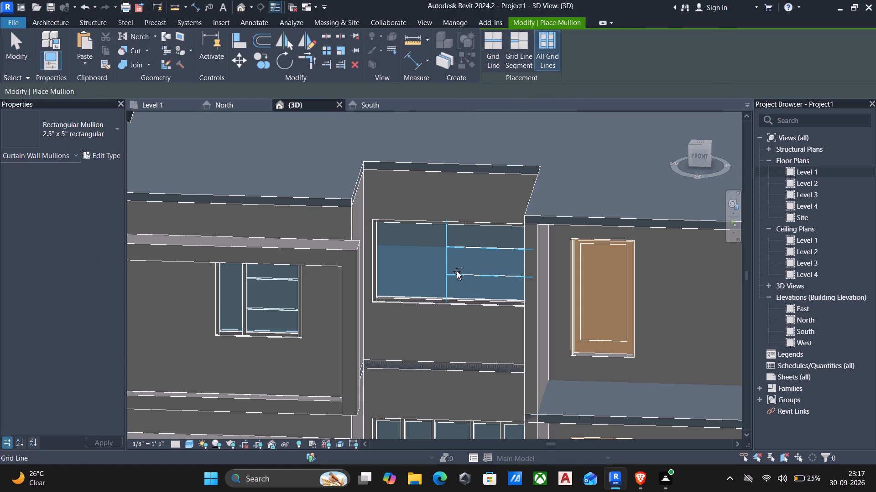
pyautogui.click(456, 270)
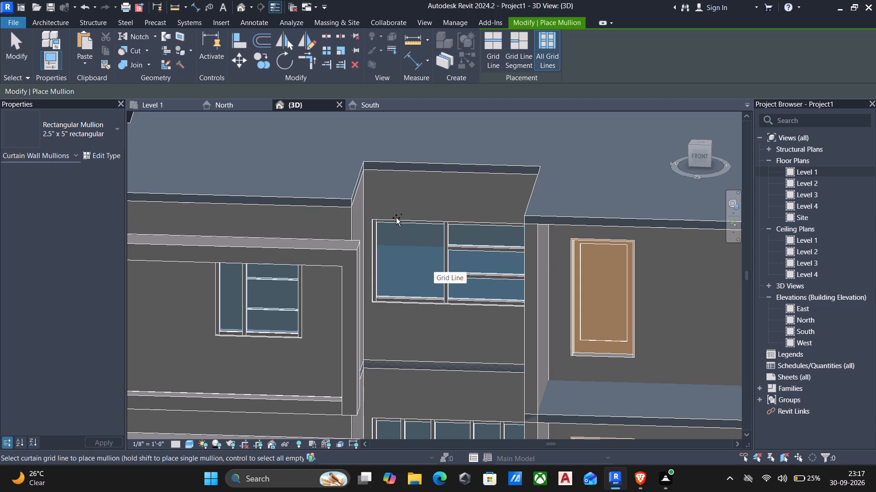
pyautogui.scroll(6, 456, 298)
pyautogui.scroll(-6, 447, 296)
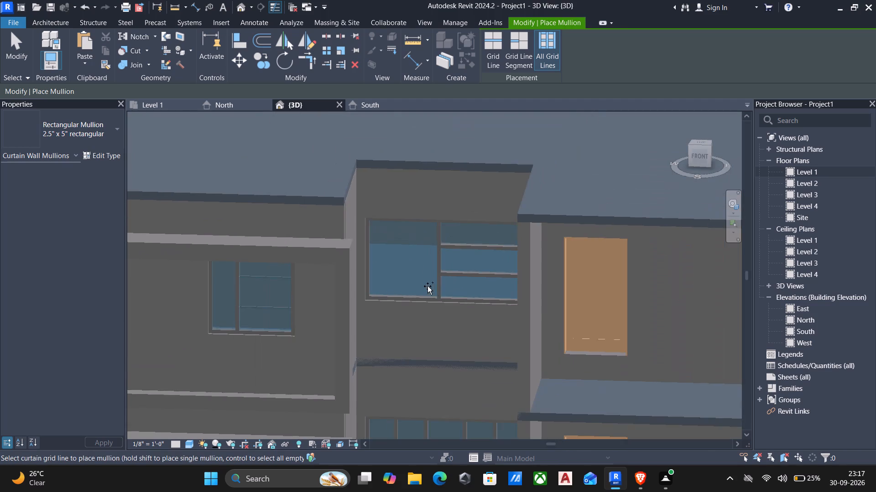
pyautogui.scroll(4, 401, 223)
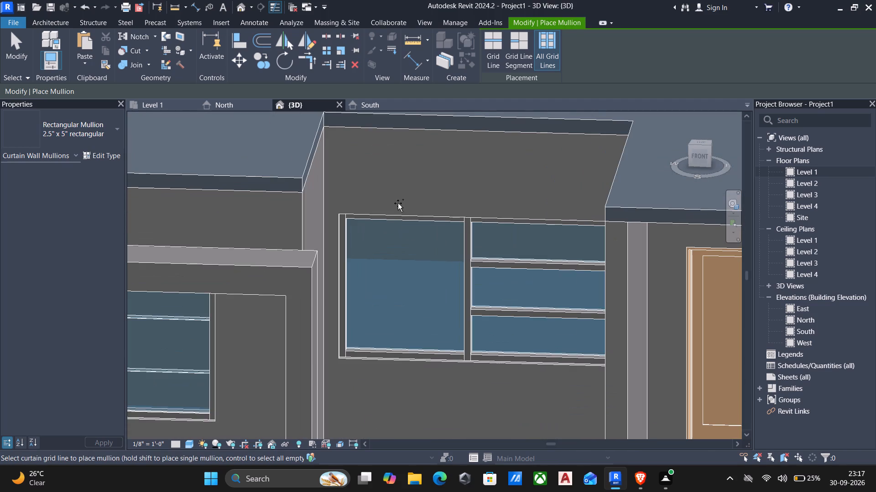
pyautogui.press('Escape')
# Examine the front facade in 3D, comparing the windows and projecting frames of the two storeys.
pyautogui.scroll(-3, 411, 224)
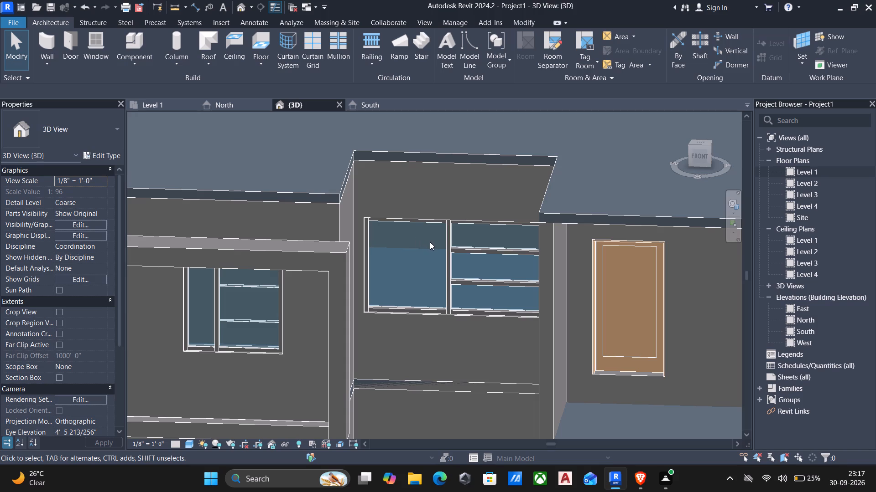
pyautogui.scroll(-2, 430, 242)
pyautogui.moveTo(424, 251); pyautogui.dragTo(538, 266, button='middle')
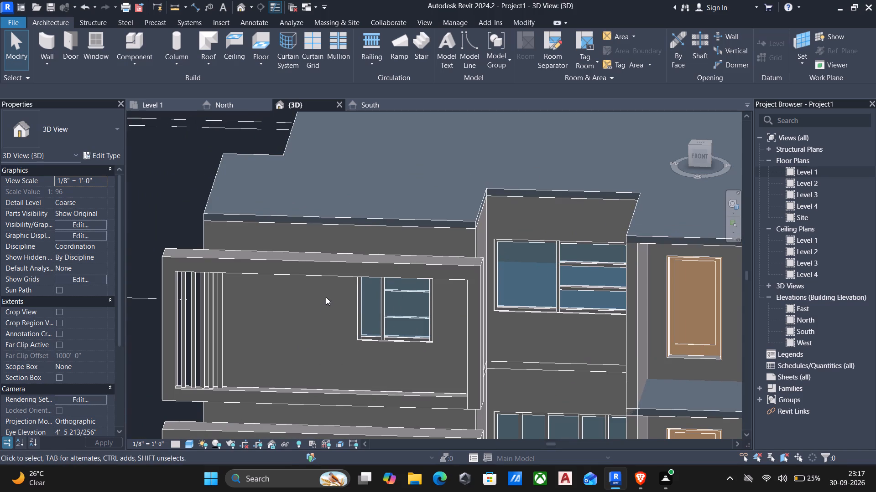
pyautogui.scroll(-3, 327, 299)
pyautogui.moveTo(334, 326); pyautogui.dragTo(356, 222, button='middle')
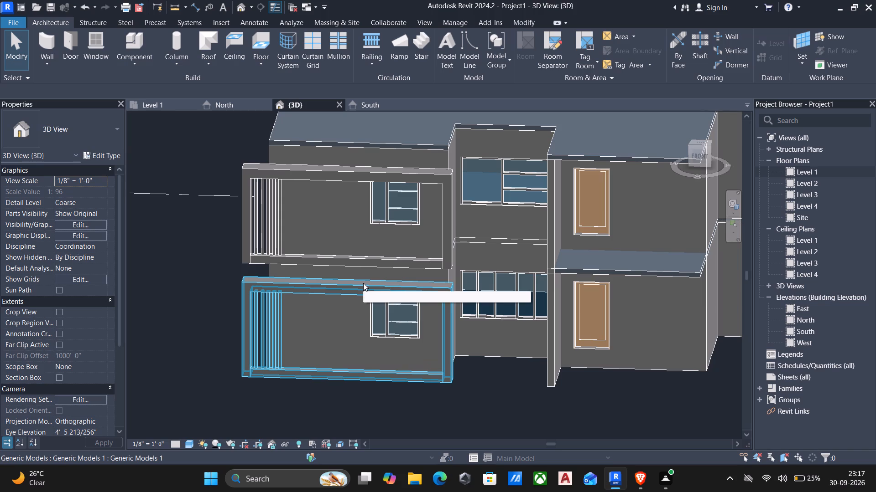
pyautogui.scroll(-4, 362, 275)
pyautogui.moveTo(362, 276); pyautogui.dragTo(357, 307, button='middle')
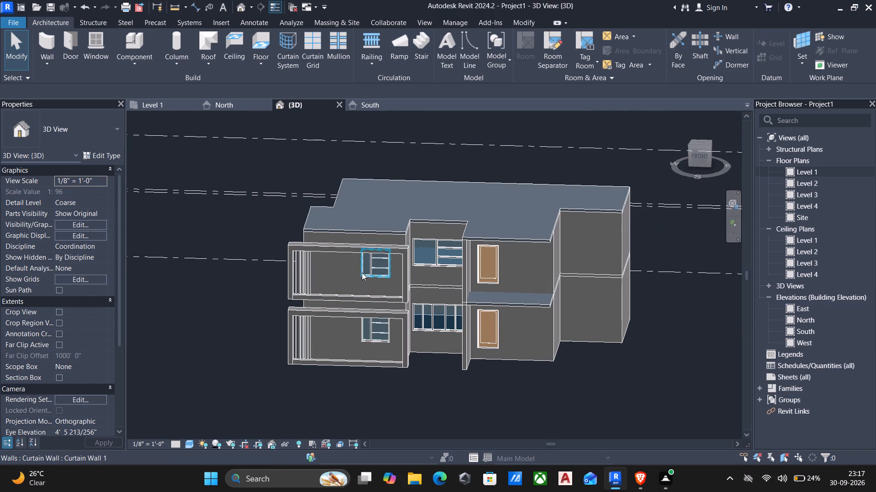
pyautogui.scroll(4, 362, 273)
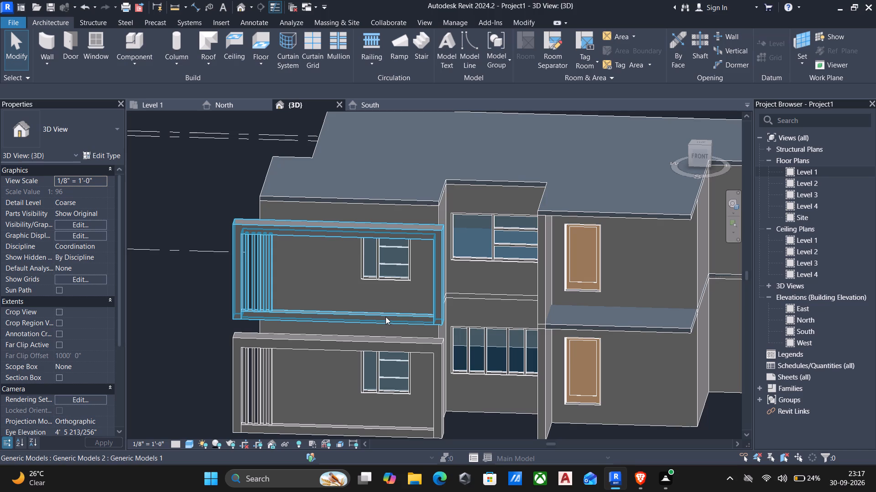
pyautogui.moveTo(367, 404); pyautogui.dragTo(367, 404, button='middle')
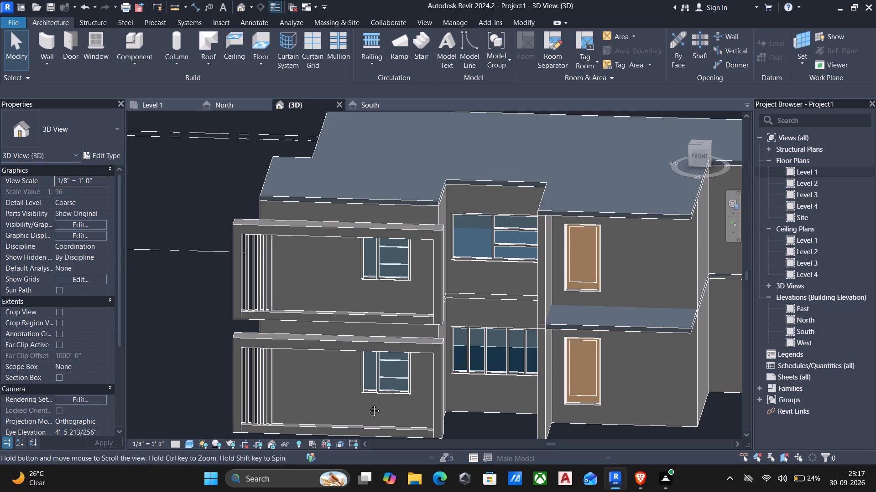
pyautogui.moveTo(367, 404); pyautogui.dragTo(368, 381, button='middle')
pyautogui.moveTo(390, 375); pyautogui.dragTo(400, 352, button='middle')
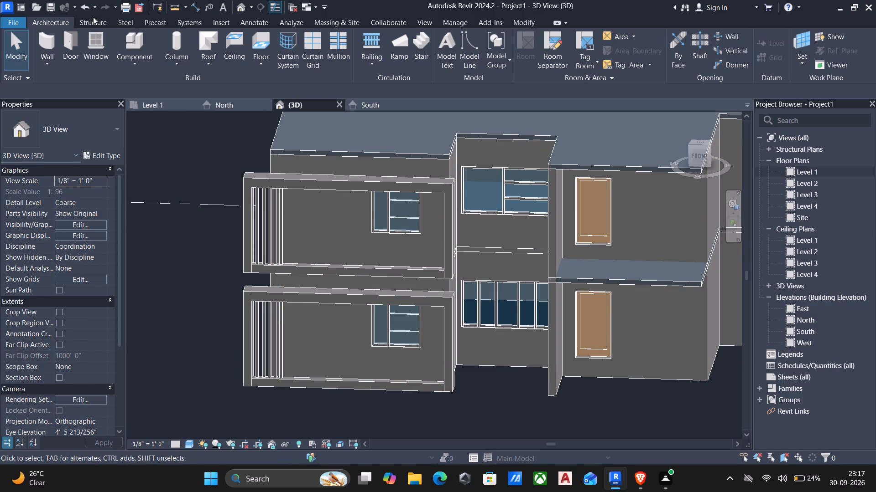
# Open the lower-storey projecting frame for in-place editing and start a new extrusion in it.
pyautogui.scroll(1, 93, 17)
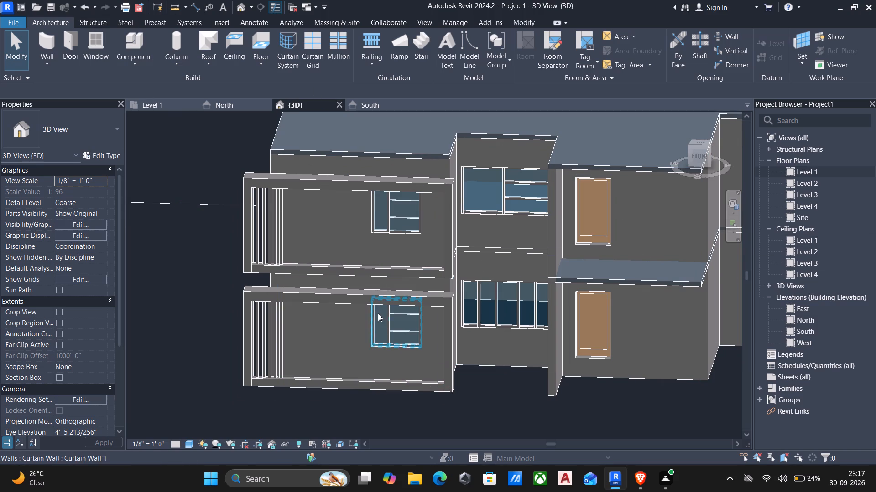
pyautogui.click(360, 300)
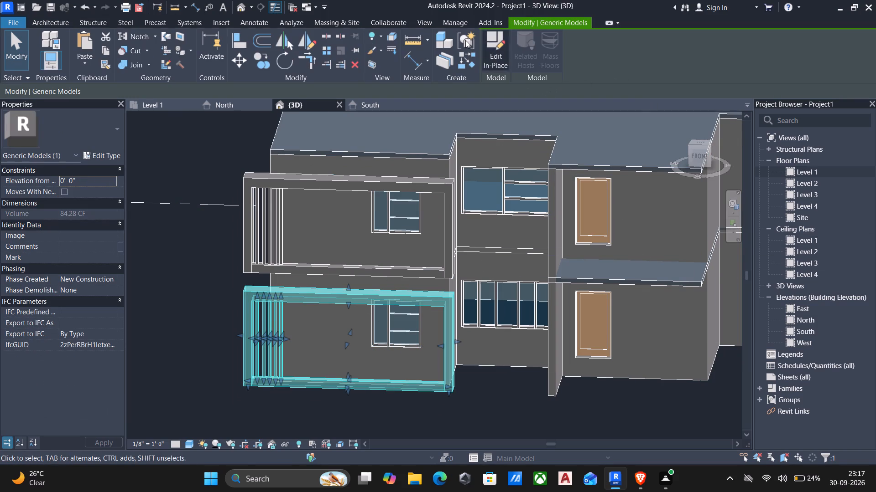
pyautogui.click(498, 62)
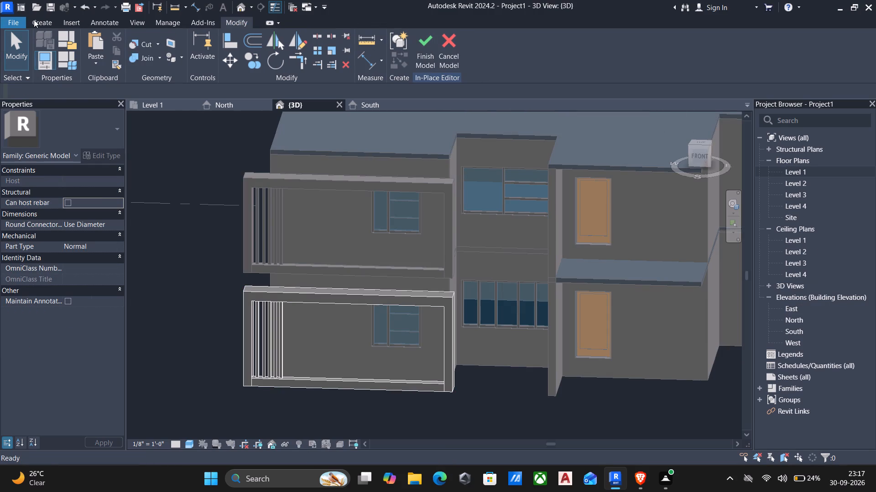
pyautogui.click(39, 20)
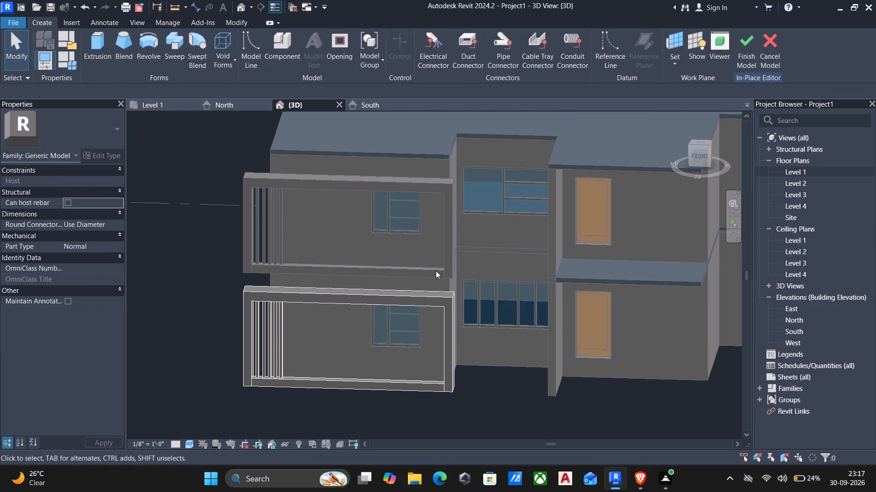
pyautogui.click(97, 45)
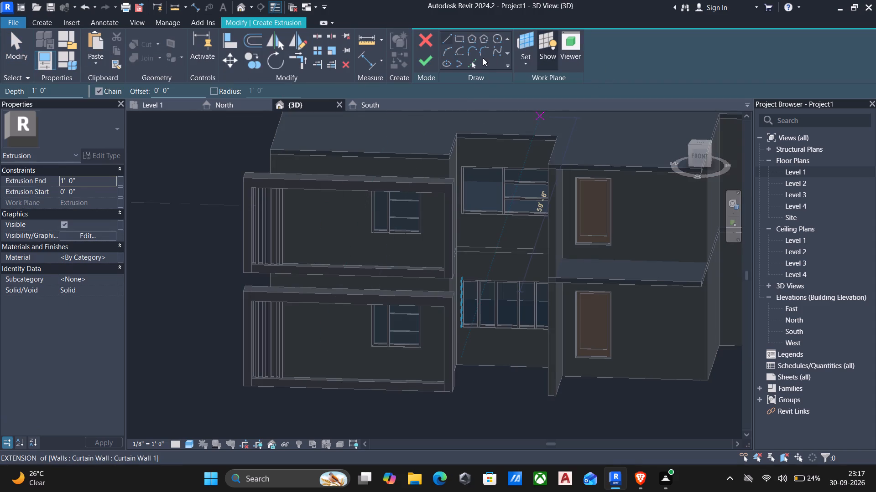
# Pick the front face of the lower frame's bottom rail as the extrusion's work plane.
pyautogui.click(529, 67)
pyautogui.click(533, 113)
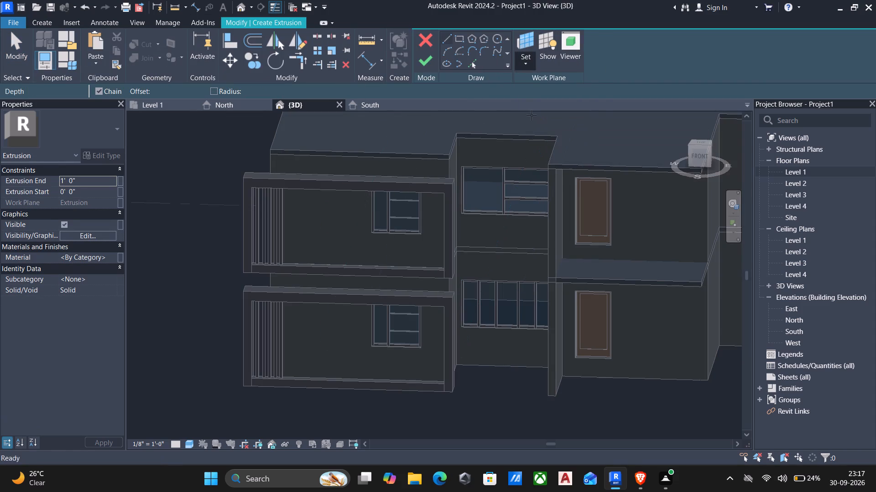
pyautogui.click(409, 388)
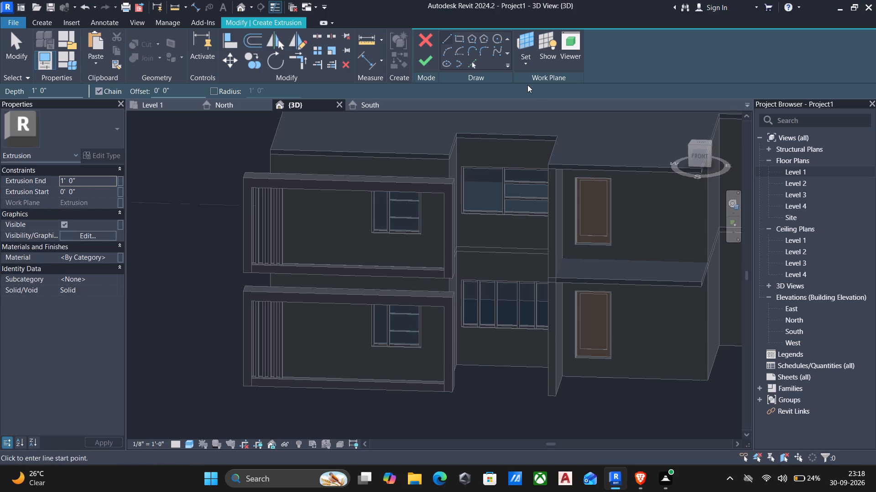
# Set the extrusion's work plane to the face of the 9" wall behind the lower-storey frame, beside its window.
pyautogui.click(524, 58)
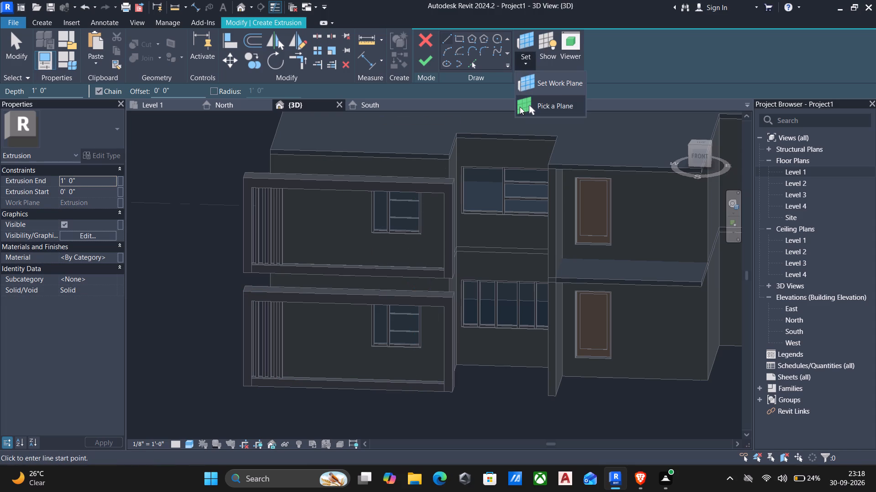
pyautogui.click(525, 103)
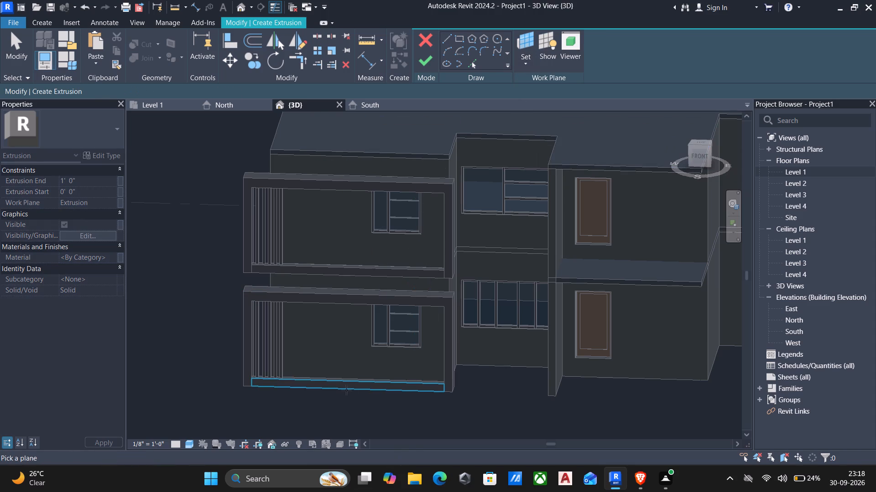
pyautogui.scroll(3, 346, 376)
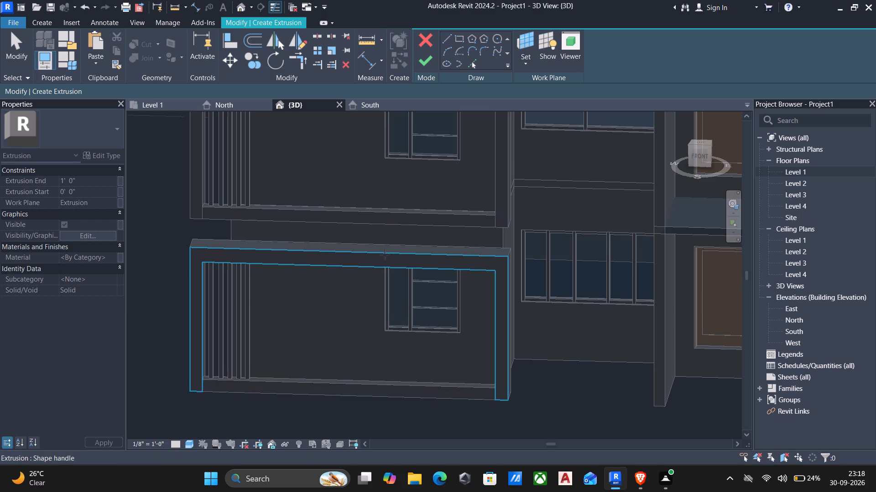
pyautogui.moveTo(467, 305); pyautogui.dragTo(459, 318)
pyautogui.scroll(1, 467, 305)
pyautogui.middleClick(461, 316)
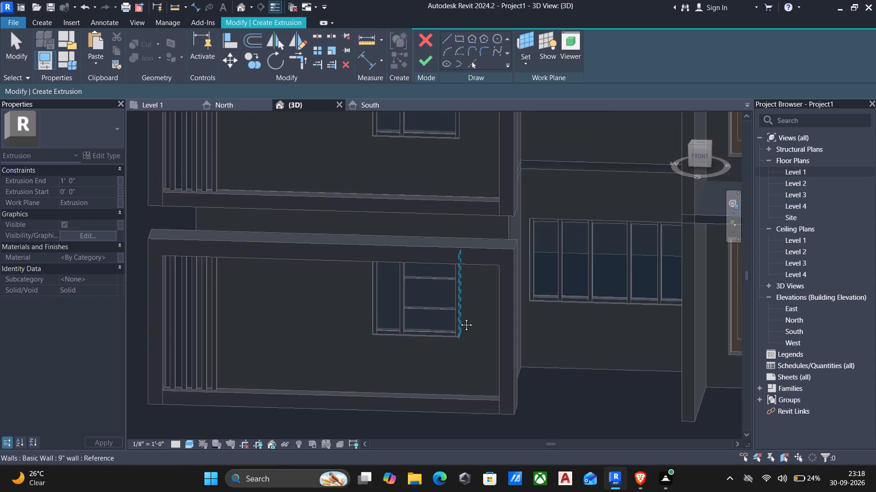
pyautogui.moveTo(459, 318); pyautogui.dragTo(458, 319)
pyautogui.moveTo(470, 262); pyautogui.dragTo(460, 324, button='middle')
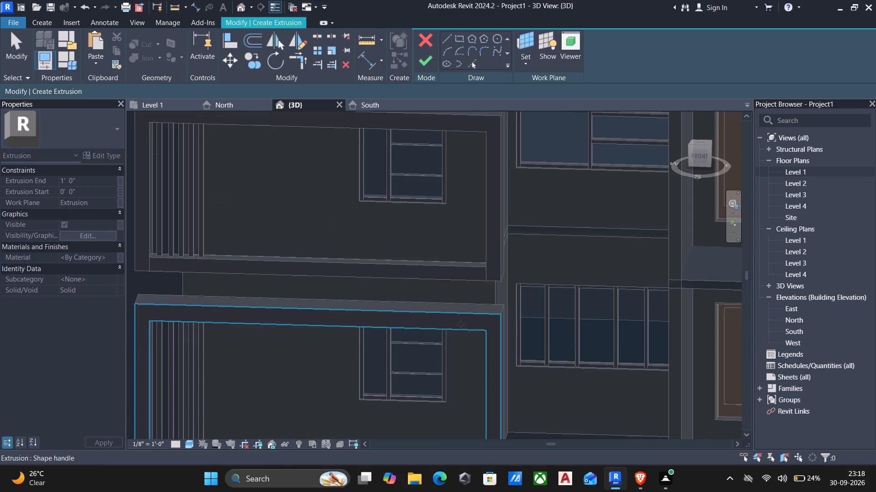
pyautogui.moveTo(390, 390); pyautogui.dragTo(408, 229, button='middle')
pyautogui.scroll(-2, 410, 219)
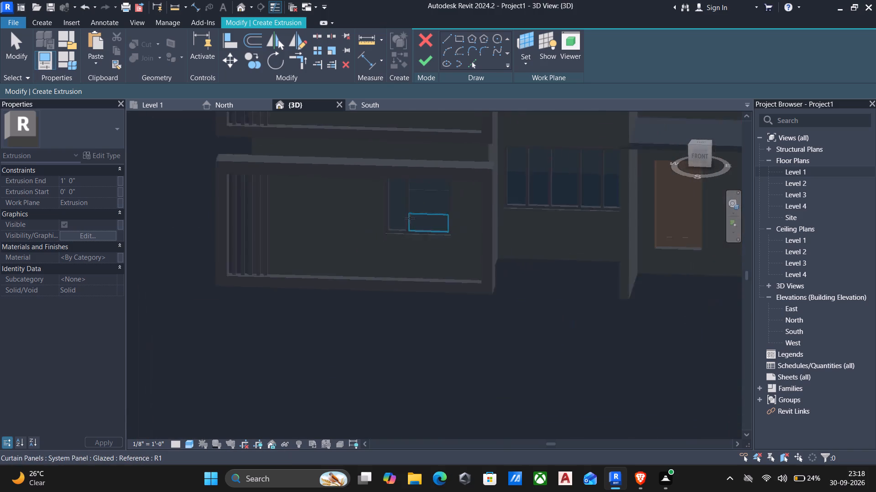
pyautogui.scroll(-1, 410, 218)
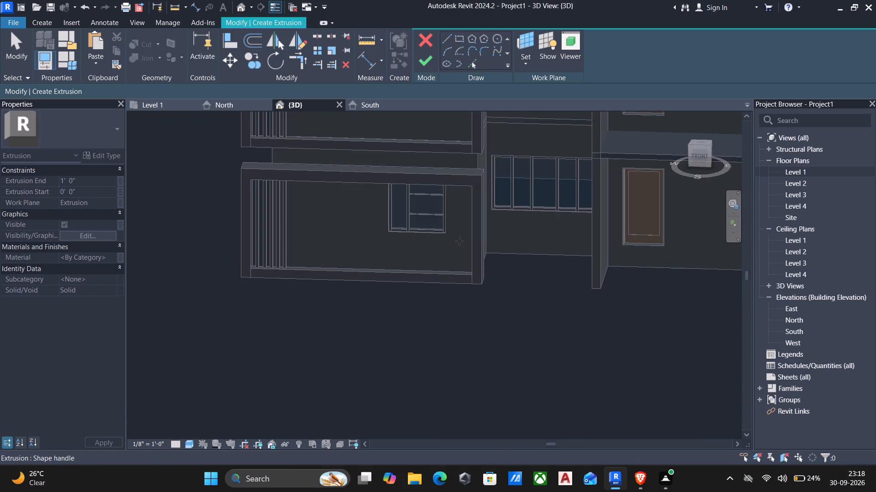
pyautogui.scroll(7, 461, 238)
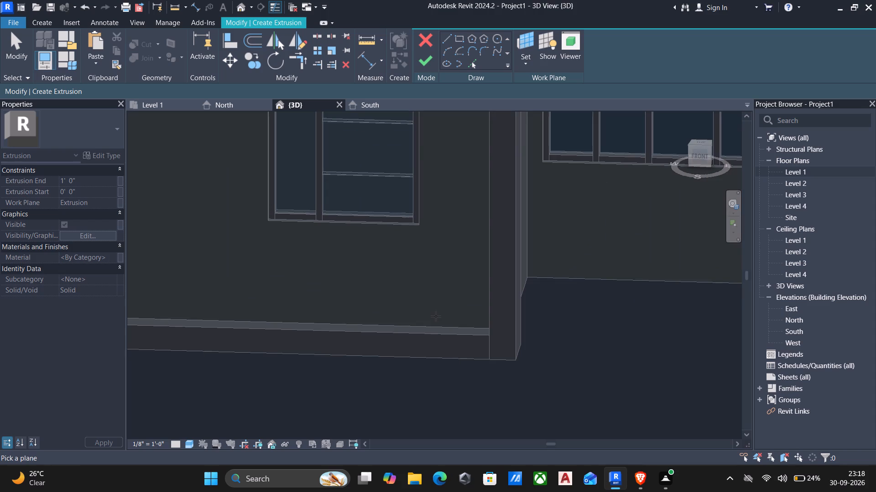
pyautogui.scroll(-2, 439, 311)
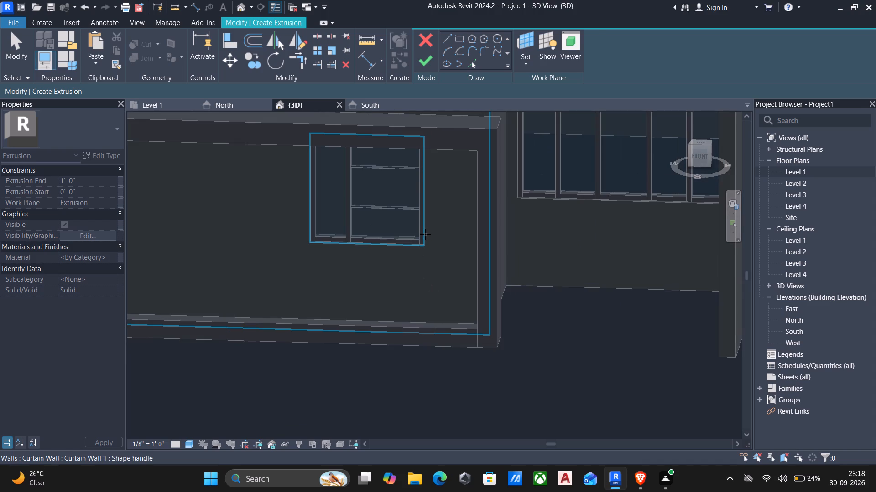
pyautogui.click(425, 234)
pyautogui.scroll(-3, 425, 234)
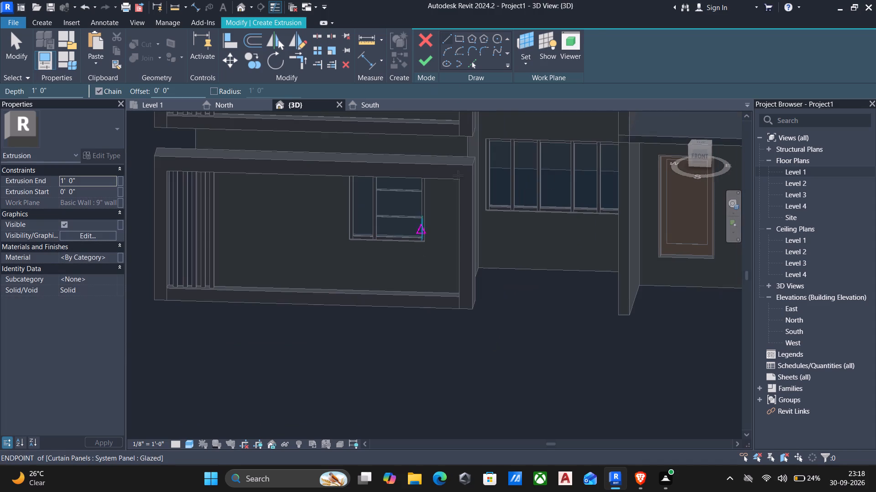
# Show the work plane and examine from the side and front where it lies relative to the lower-storey frame.
pyautogui.click(546, 46)
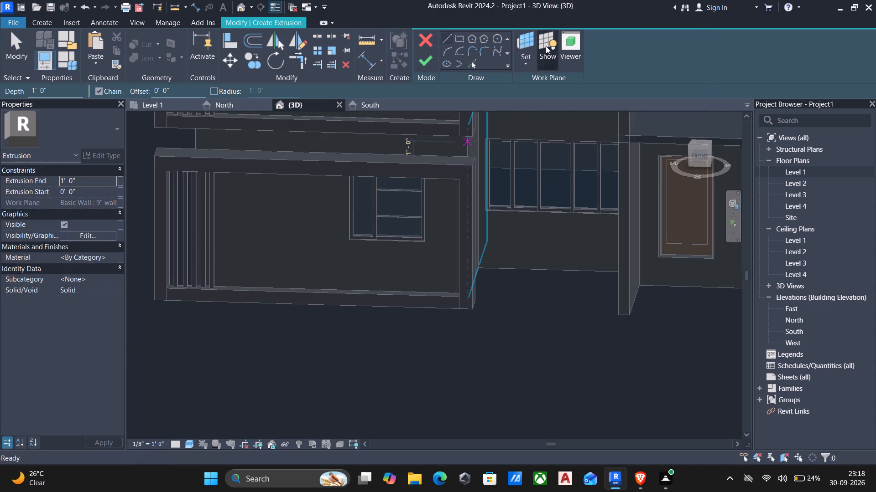
pyautogui.scroll(8, 314, 282)
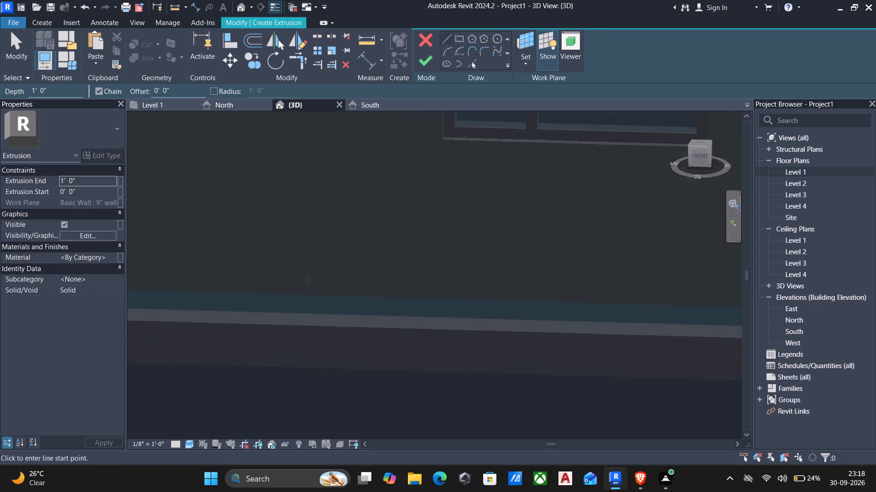
pyautogui.scroll(2, 309, 279)
pyautogui.scroll(-15, 309, 279)
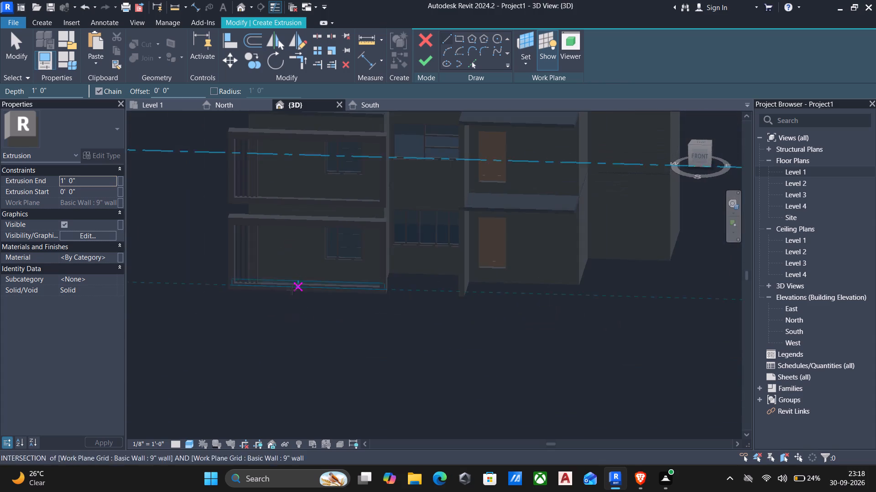
pyautogui.keyDown('shift'); pyautogui.moveTo(283, 299); pyautogui.dragTo(376, 325, button='middle'); pyautogui.keyUp('shift')
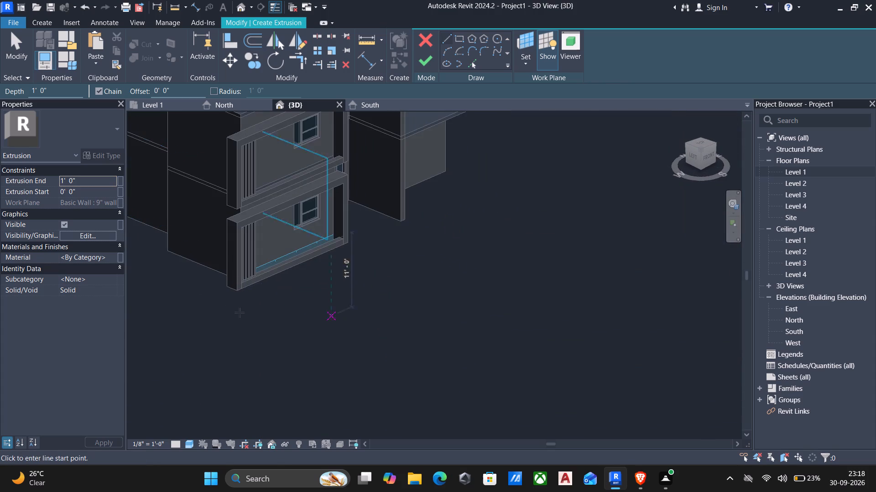
pyautogui.scroll(5, 219, 305)
pyautogui.keyDown('shift'); pyautogui.moveTo(219, 304); pyautogui.dragTo(289, 253, button='middle'); pyautogui.keyUp('shift')
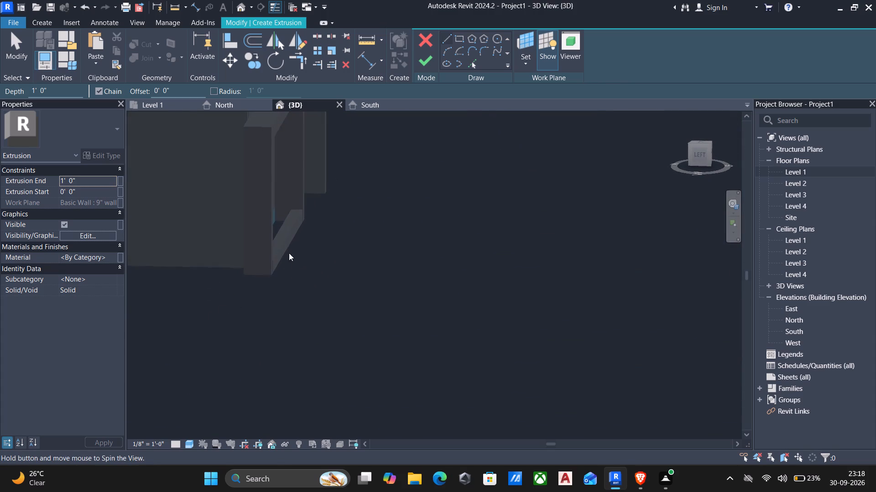
pyautogui.press('Escape')
pyautogui.scroll(3, 302, 237)
pyautogui.moveTo(302, 237); pyautogui.dragTo(485, 332, button='middle')
pyautogui.scroll(2, 302, 237)
pyautogui.scroll(-3, 490, 318)
pyautogui.keyDown('shift'); pyautogui.moveTo(490, 315); pyautogui.dragTo(472, 327, button='middle'); pyautogui.keyUp('shift')
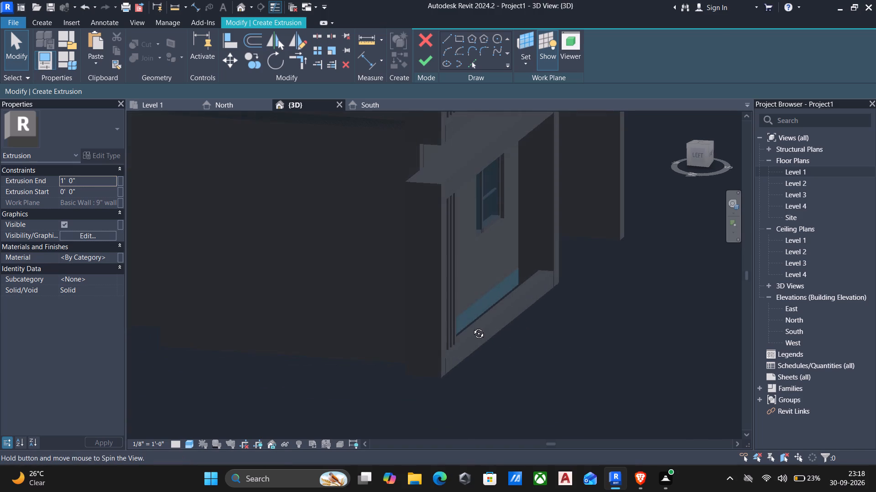
pyautogui.keyDown('shift'); pyautogui.moveTo(472, 327); pyautogui.dragTo(337, 285, button='middle'); pyautogui.keyUp('shift')
pyautogui.scroll(-4, 343, 254)
pyautogui.moveTo(455, 280); pyautogui.dragTo(380, 277, button='middle')
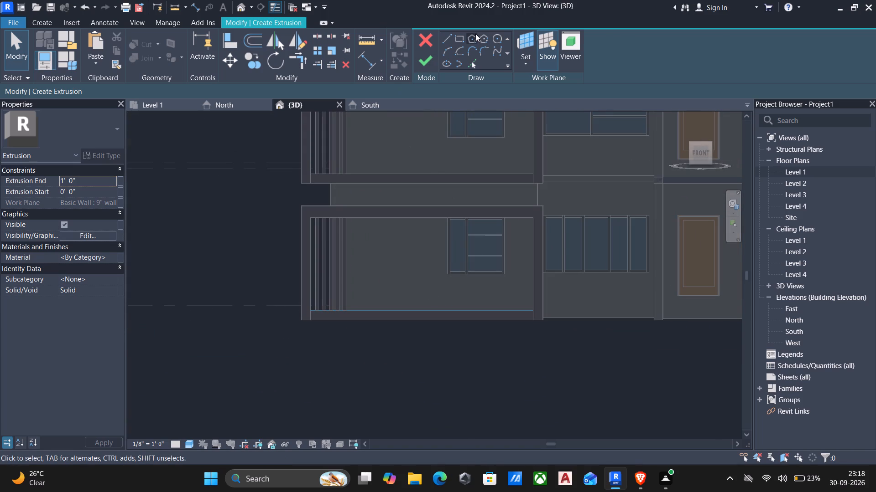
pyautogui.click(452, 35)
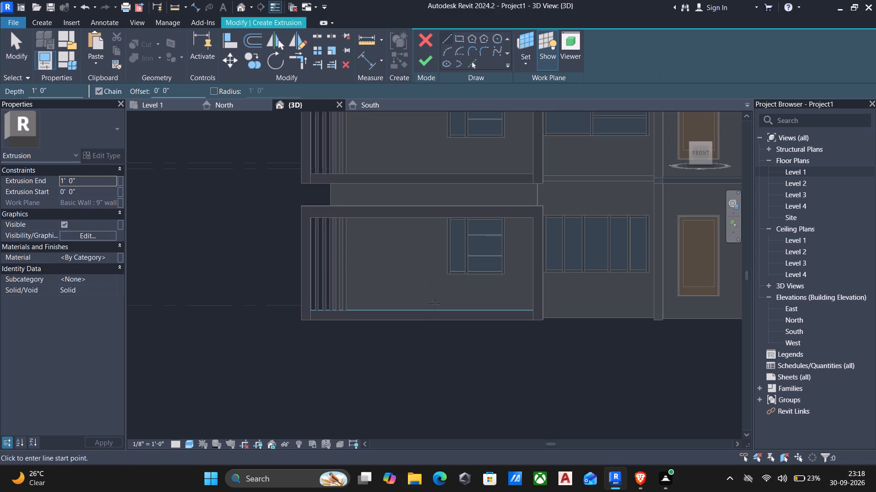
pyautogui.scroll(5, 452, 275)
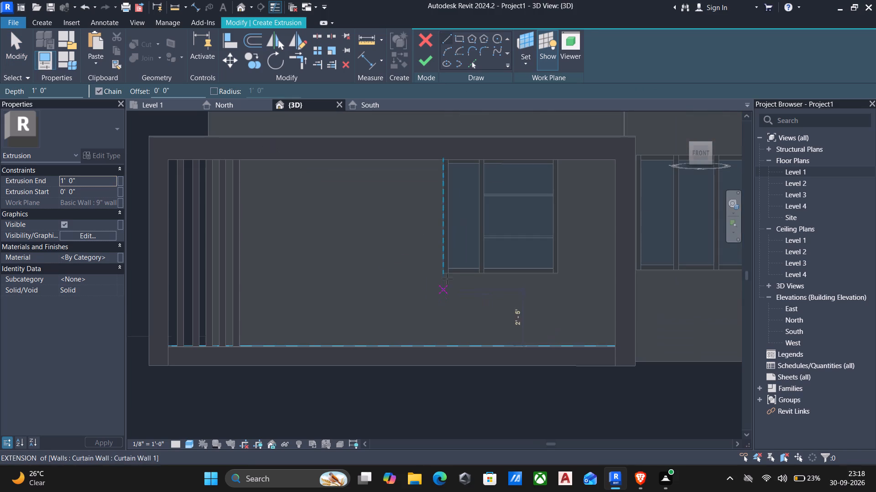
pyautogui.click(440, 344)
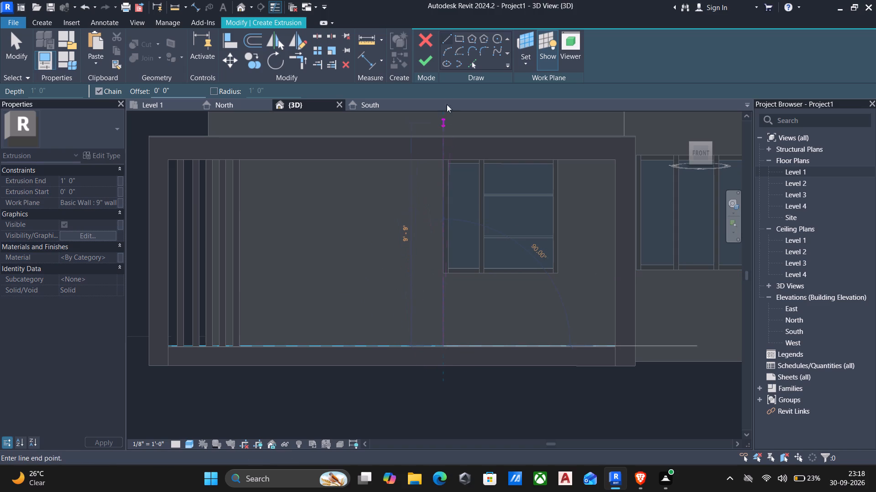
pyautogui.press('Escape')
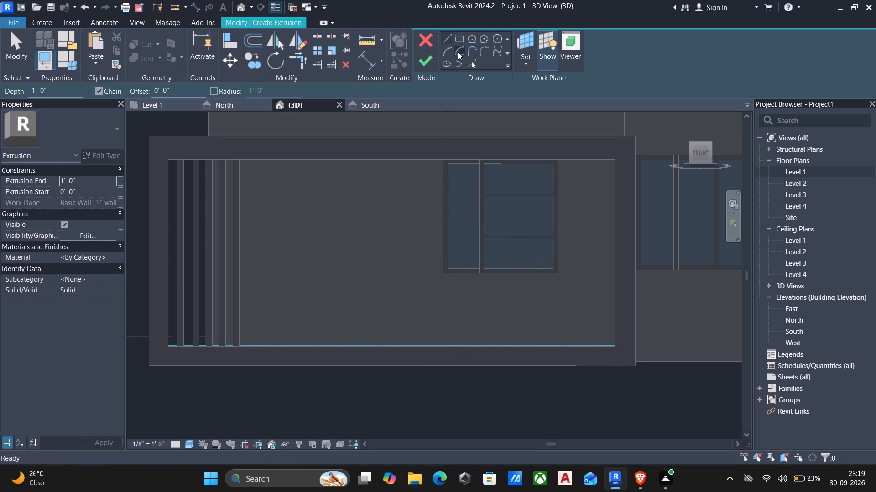
# Sketch a rectangle on the wall plane from the bottom rail below the window's left edge, upward and towards the vertical slats.
pyautogui.click(461, 40)
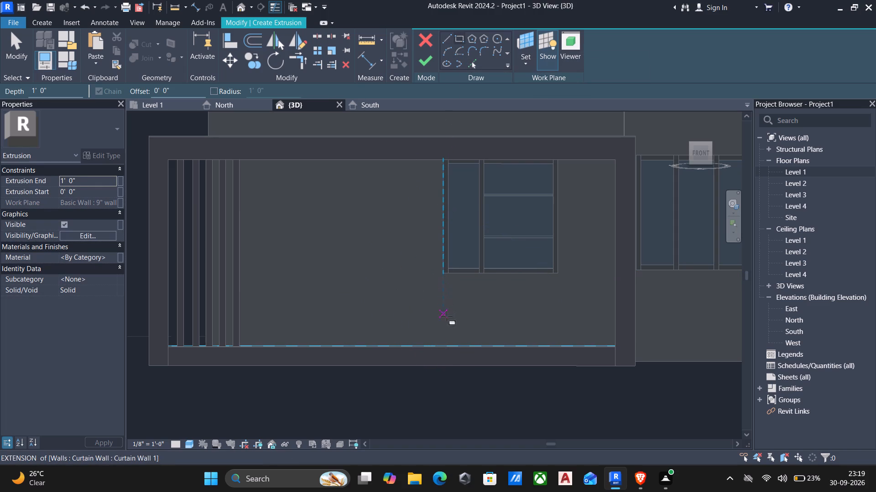
pyautogui.click(446, 347)
pyautogui.moveTo(332, 225); pyautogui.dragTo(342, 232, button='middle')
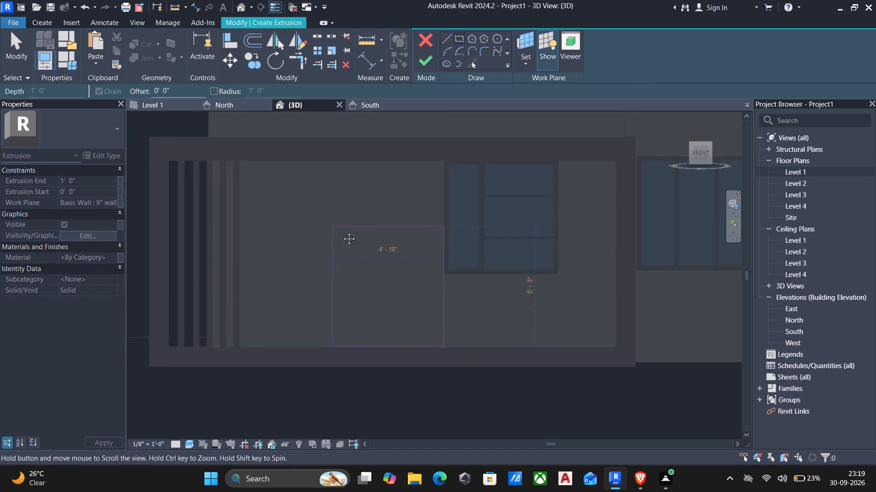
pyautogui.moveTo(342, 232); pyautogui.dragTo(370, 245, button='middle')
pyautogui.scroll(-1, 370, 245)
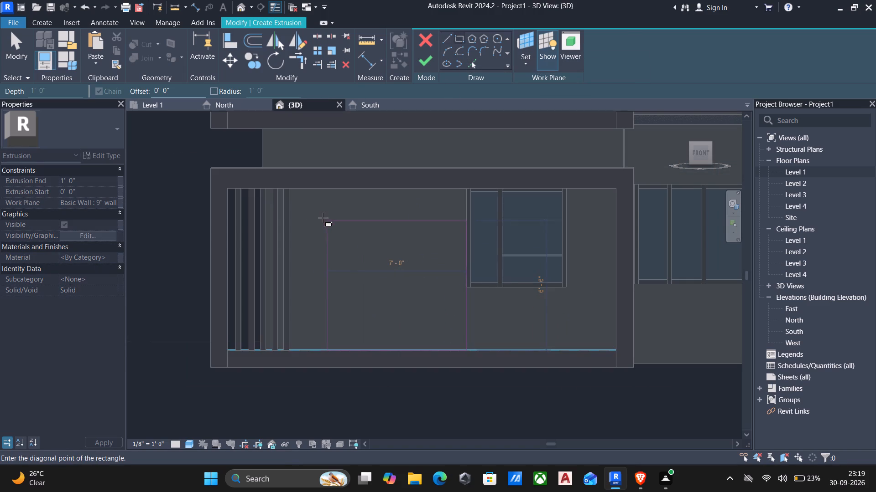
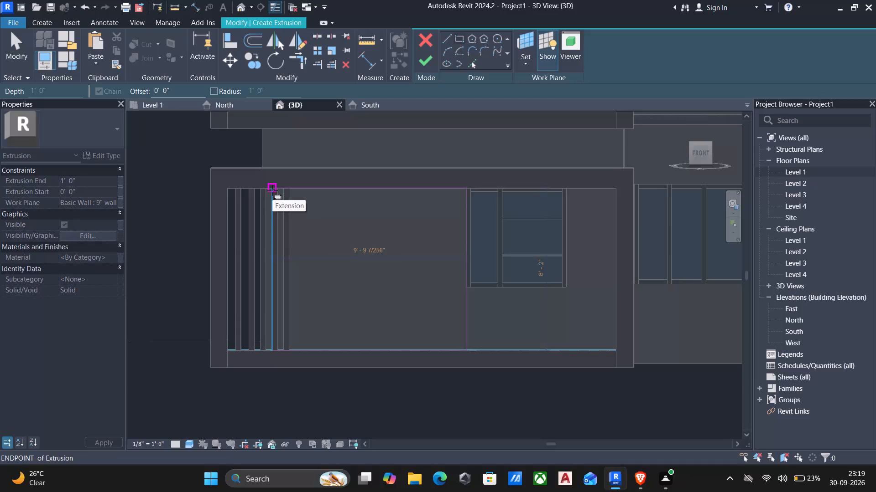
# Complete the rectangle, about 9'-9" wide, where the third vertical slat's inner edge meets the top rail, and finish the extrusion sketch.
pyautogui.scroll(4, 272, 190)
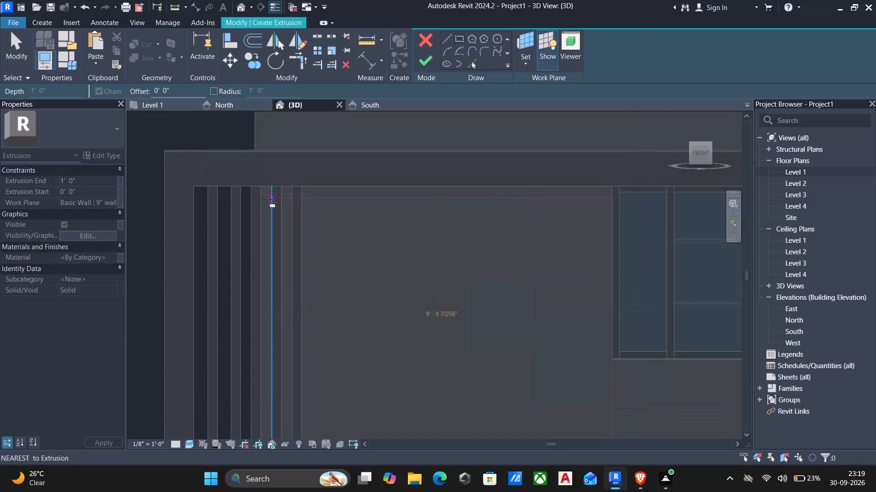
pyautogui.scroll(9, 266, 199)
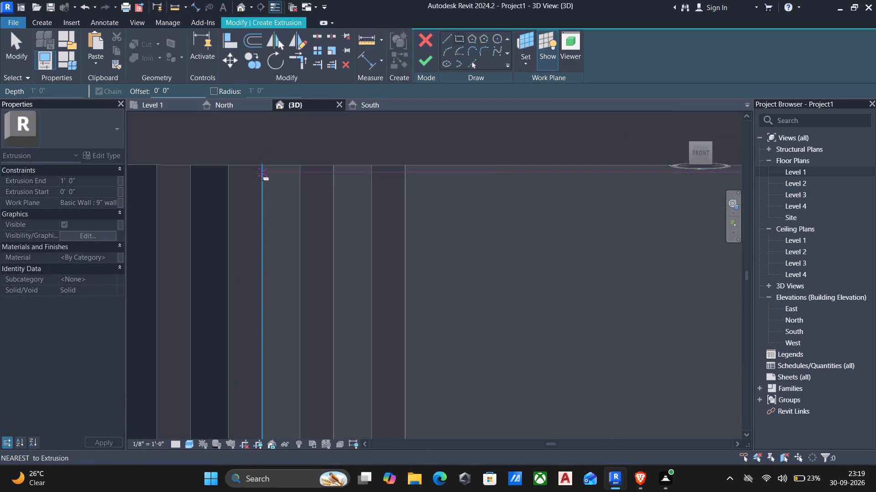
pyautogui.scroll(3, 262, 166)
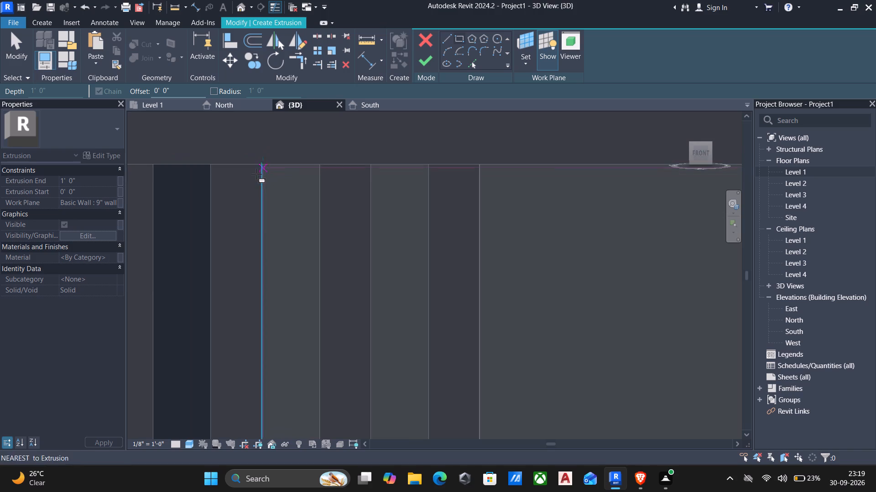
pyautogui.click(262, 164)
pyautogui.press('Escape')
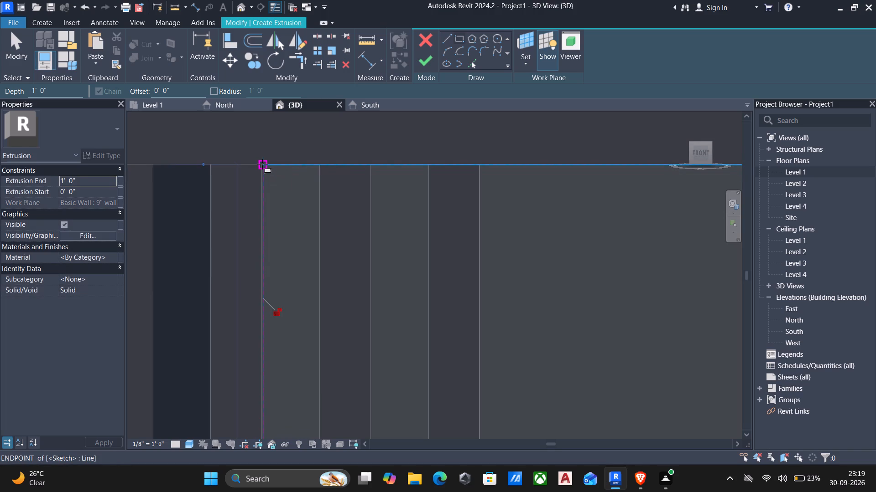
pyautogui.scroll(-4, 262, 164)
pyautogui.click(426, 65)
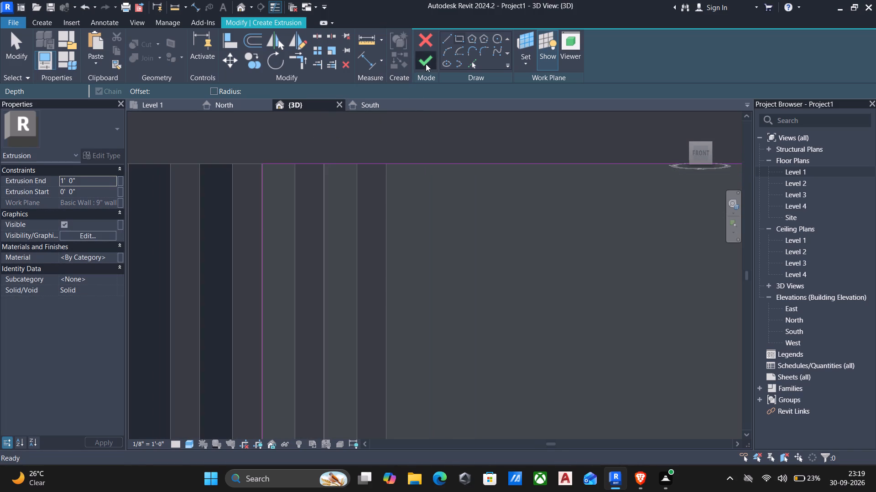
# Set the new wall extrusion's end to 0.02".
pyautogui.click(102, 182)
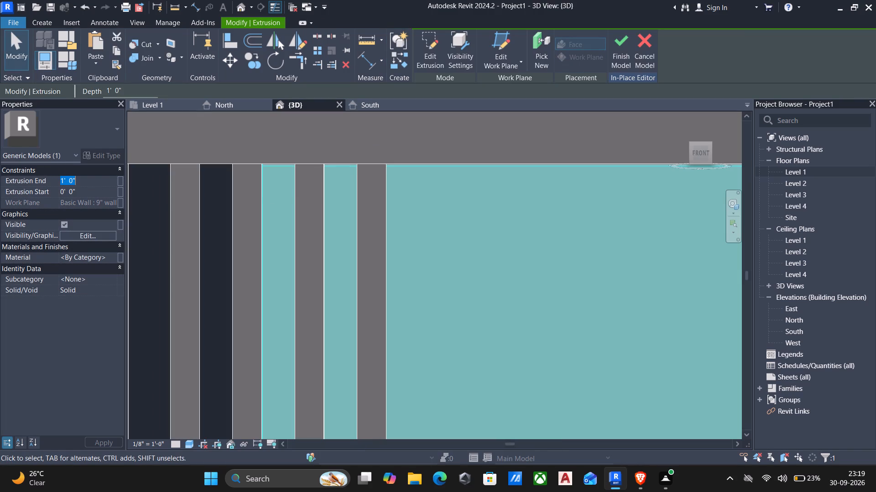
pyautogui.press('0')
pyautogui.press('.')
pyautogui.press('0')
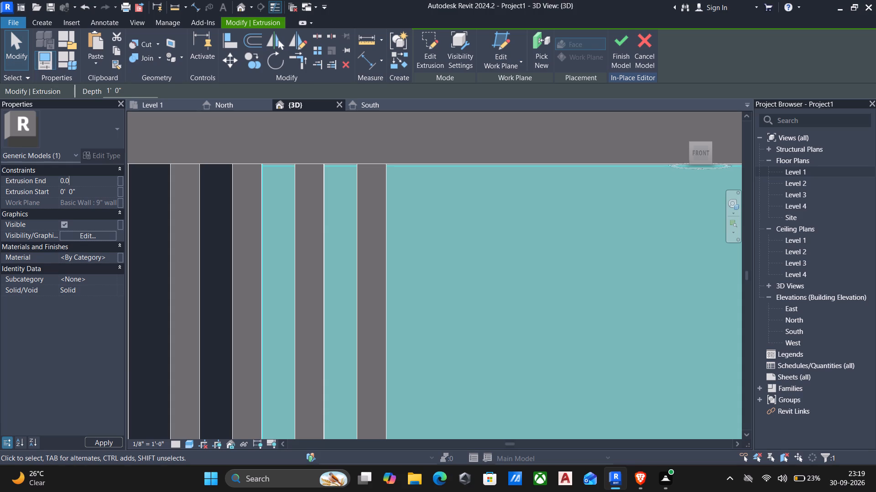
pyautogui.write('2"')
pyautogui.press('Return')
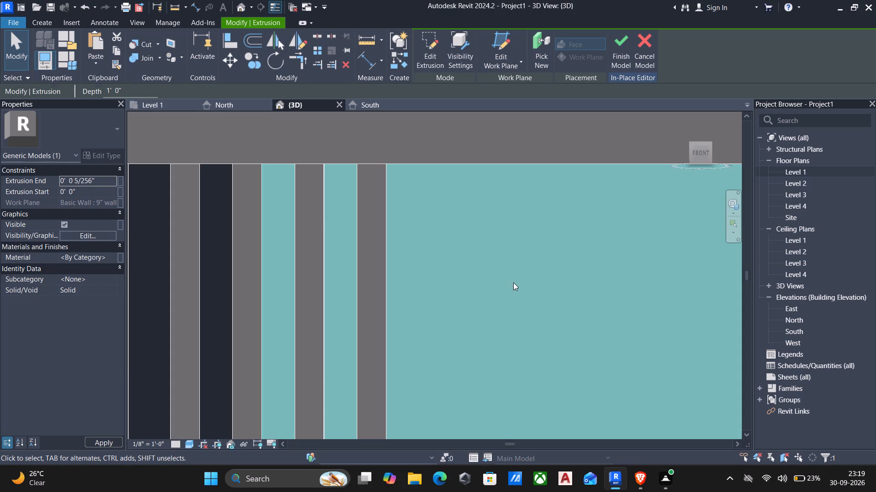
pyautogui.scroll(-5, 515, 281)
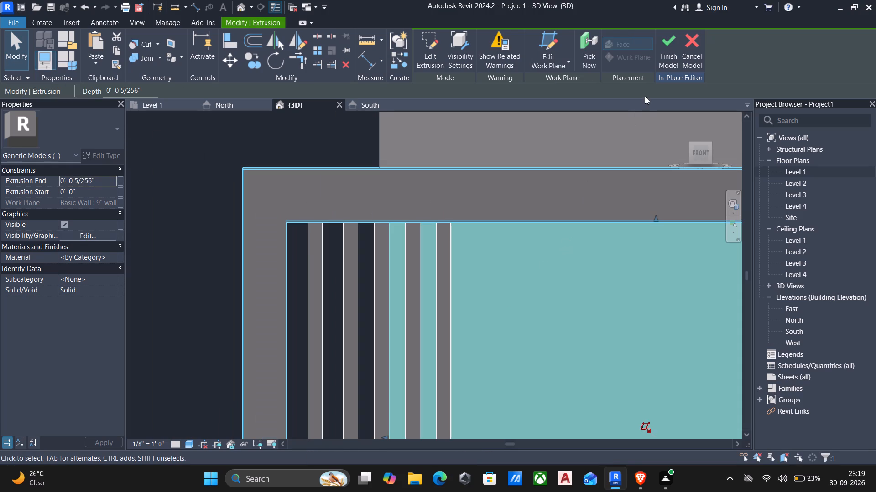
# Set the wall extrusion's end to 0.05" and finish the in-place model.
pyautogui.click(101, 179)
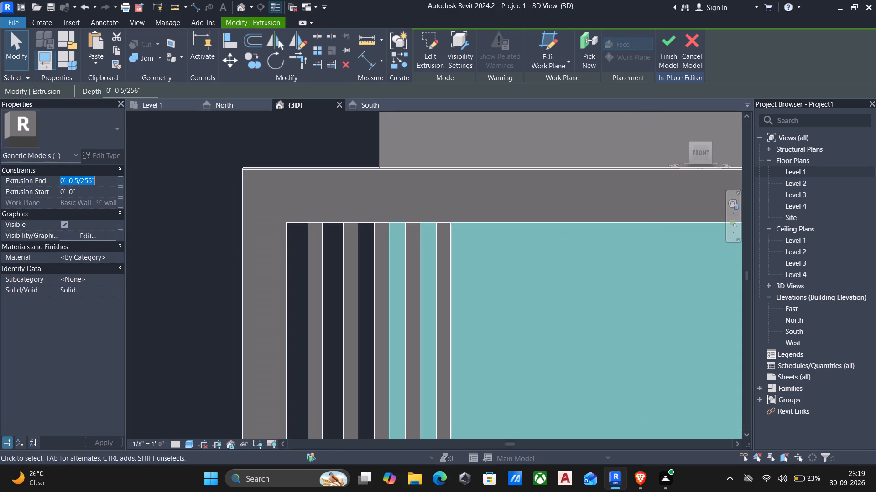
pyautogui.write('0.0')
pyautogui.click(108, 179)
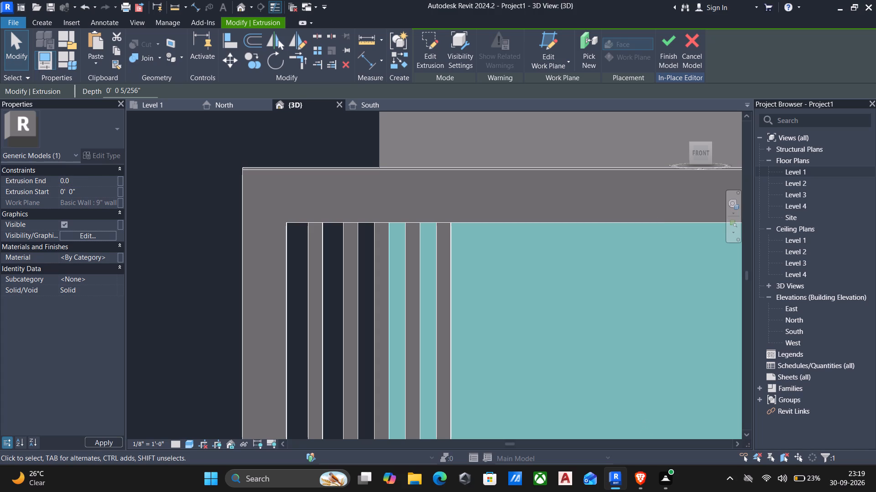
pyautogui.click(104, 181)
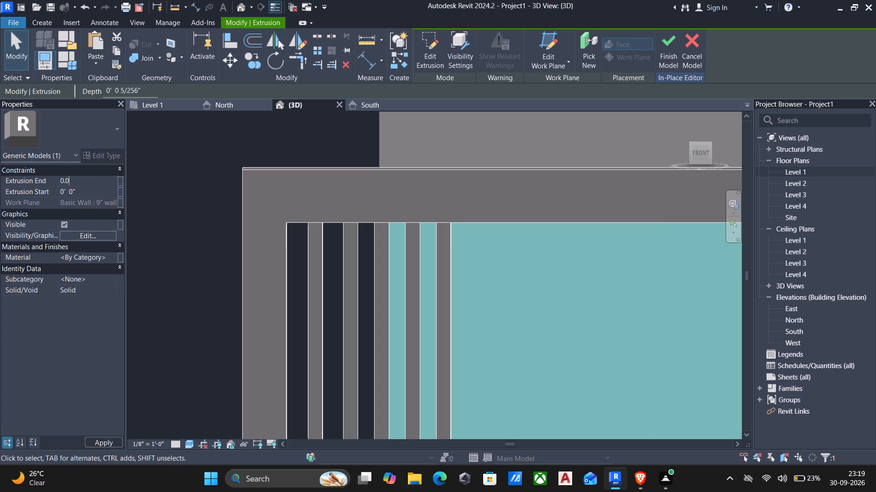
pyautogui.click(106, 169)
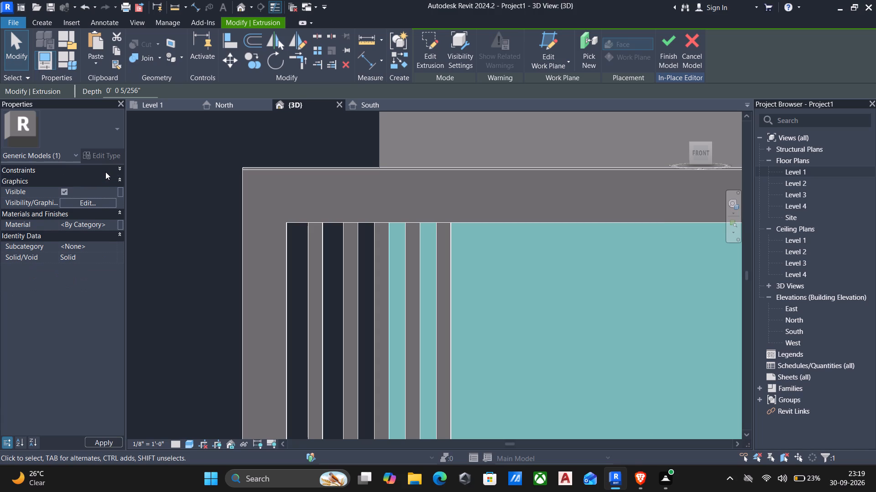
pyautogui.click(105, 171)
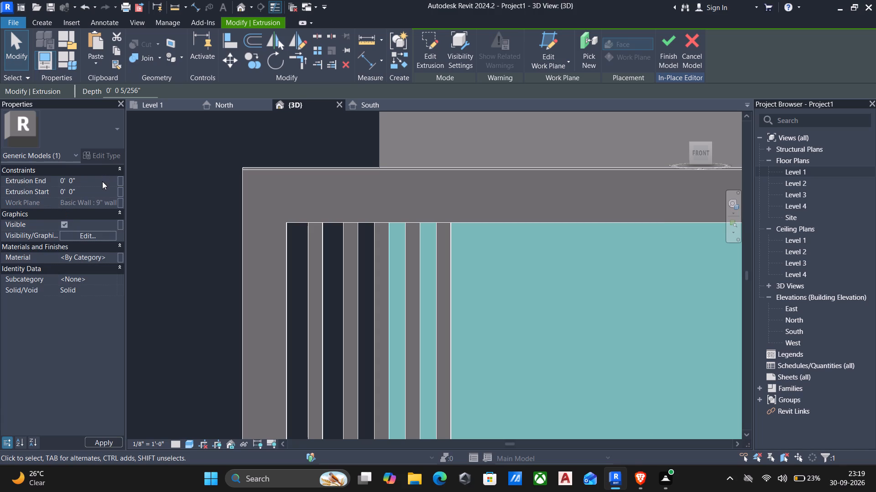
pyautogui.click(102, 181)
pyautogui.press('0')
pyautogui.press('.')
pyautogui.press('0')
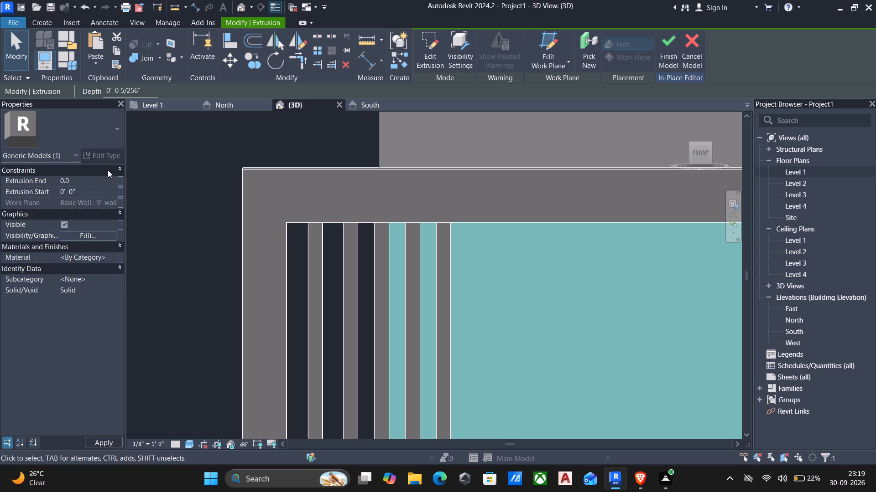
pyautogui.press('5')
pyautogui.hotkey('shift', '"')
pyautogui.press('Return')
pyautogui.scroll(-3, 875, 369)
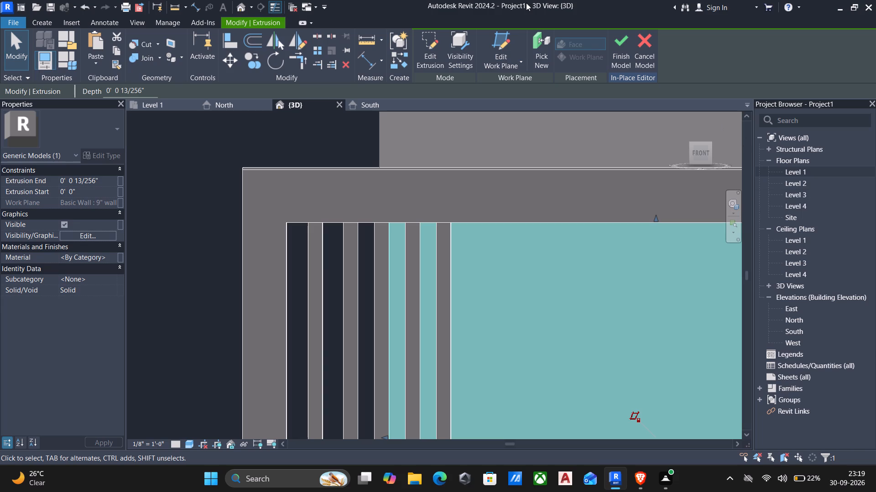
pyautogui.click(621, 45)
# Examine the new panel behind the lower frame and compare the two storeys across the front facade.
pyautogui.scroll(-2, 591, 148)
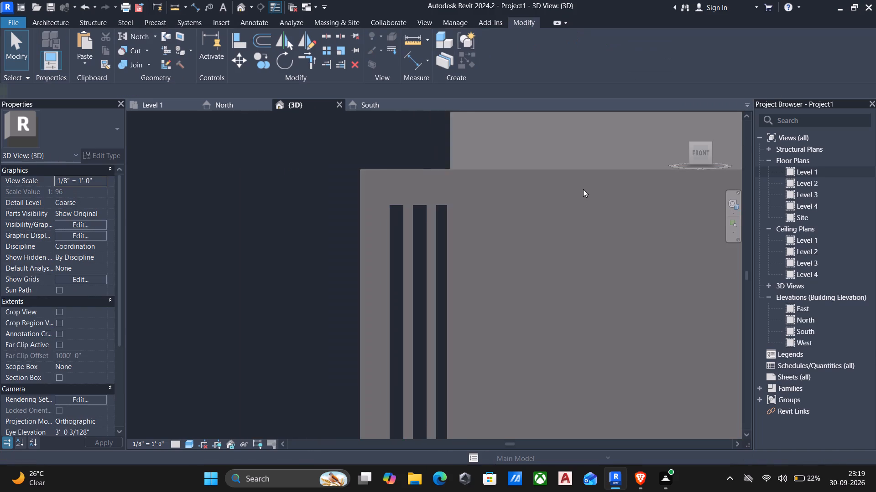
pyautogui.scroll(-2, 583, 189)
pyautogui.moveTo(579, 193); pyautogui.dragTo(431, 199, button='middle')
pyautogui.scroll(1, 419, 199)
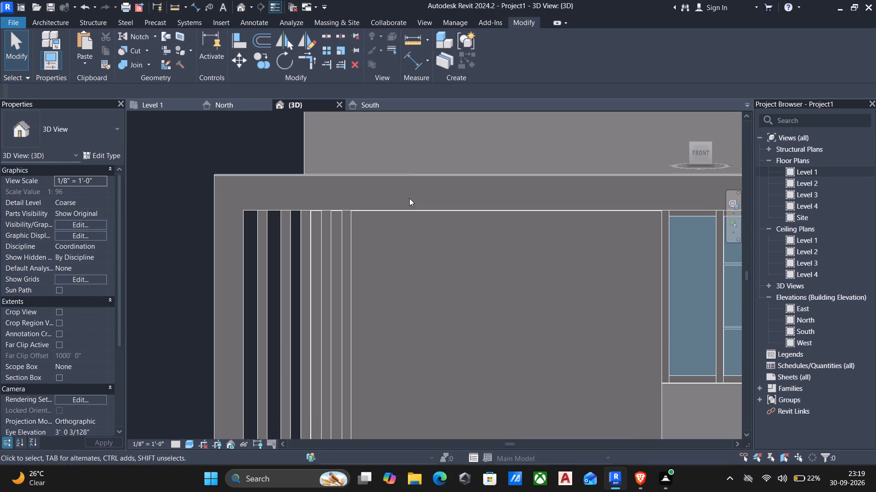
pyautogui.scroll(-4, 544, 197)
pyautogui.scroll(-2, 567, 233)
pyautogui.moveTo(567, 234); pyautogui.dragTo(475, 270, button='middle')
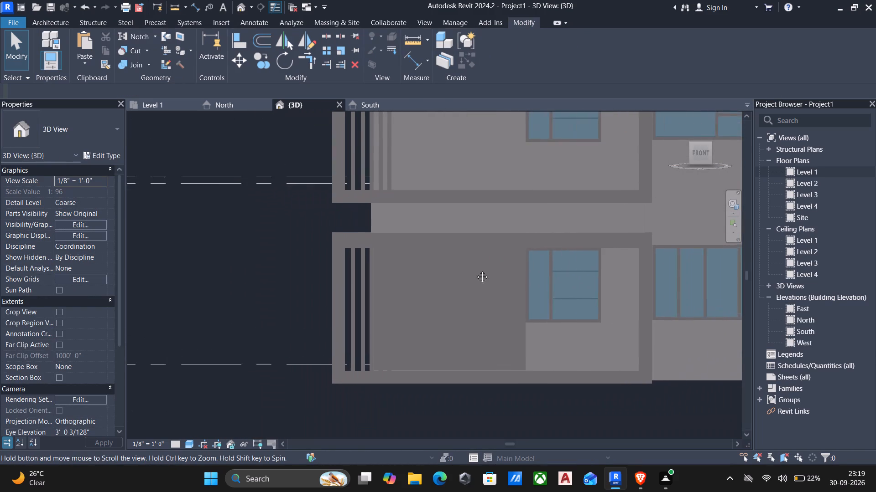
pyautogui.moveTo(475, 270); pyautogui.dragTo(444, 272, button='middle')
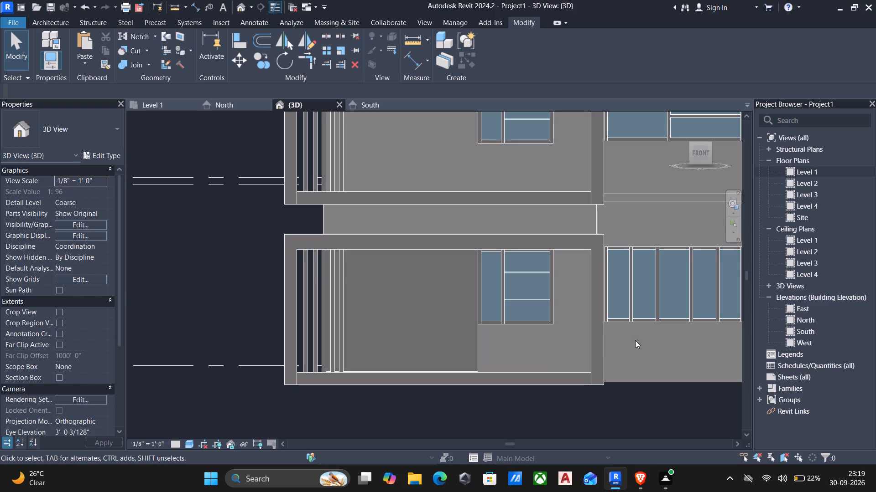
pyautogui.moveTo(647, 333); pyautogui.dragTo(502, 316, button='middle')
pyautogui.scroll(-3, 506, 331)
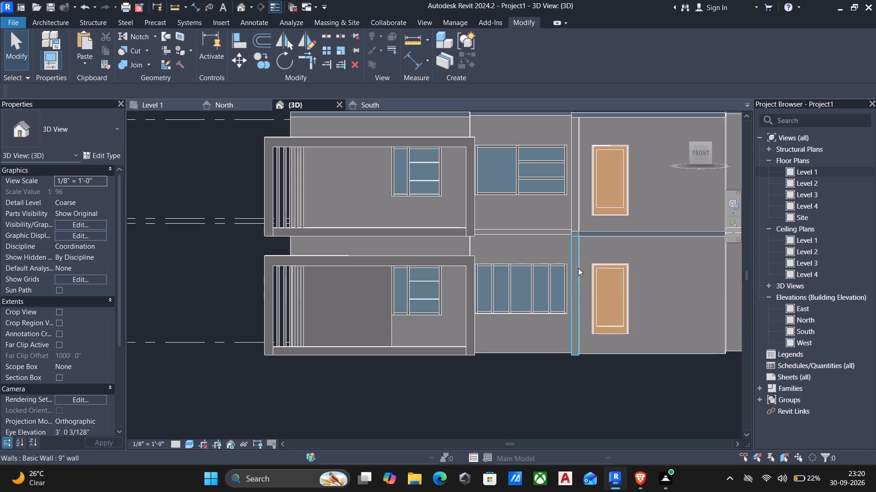
# Delete the upper-storey projecting frame model with its vertical slats.
pyautogui.moveTo(532, 230); pyautogui.dragTo(535, 273, button='middle')
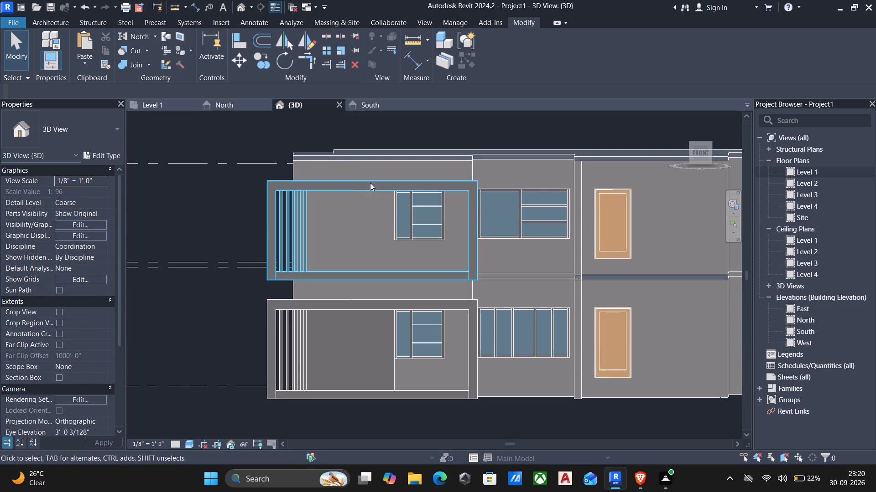
pyautogui.moveTo(370, 183); pyautogui.dragTo(370, 191, button='middle')
pyautogui.scroll(-2, 379, 213)
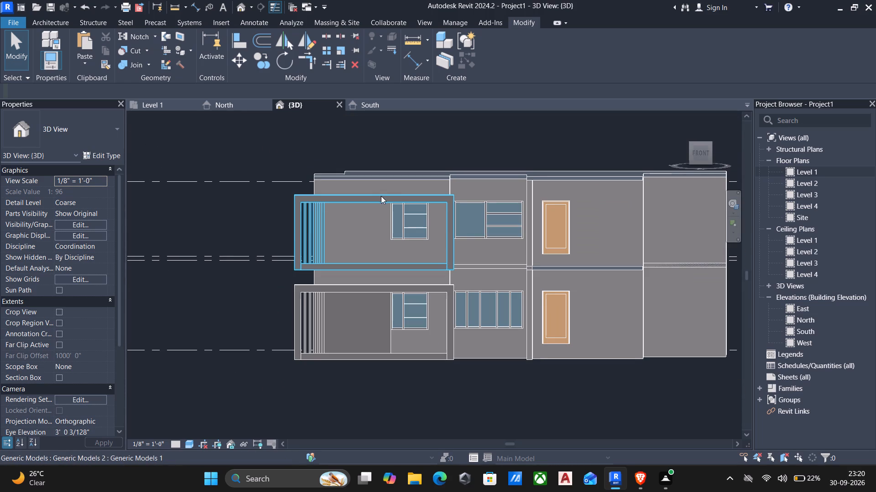
pyautogui.click(381, 196)
pyautogui.press('Delete')
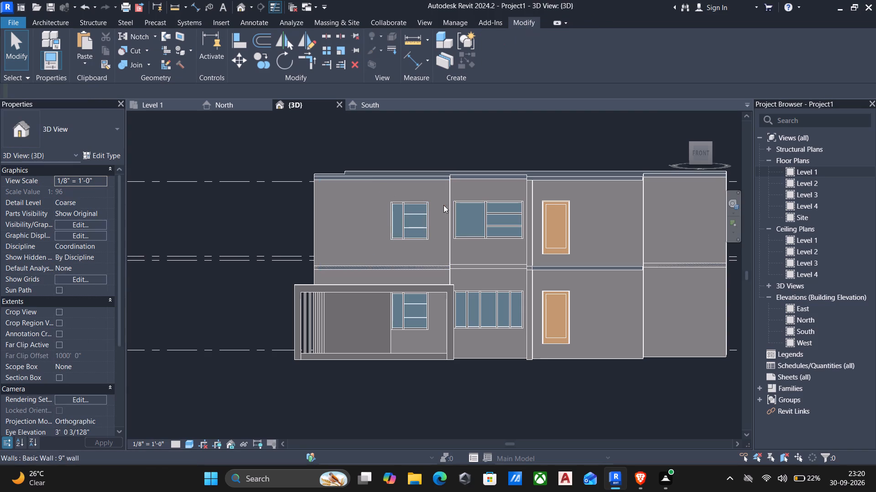
# Examine the upper-storey 9" wall around its window and view the whole house from the front and at an angle.
pyautogui.scroll(5, 450, 201)
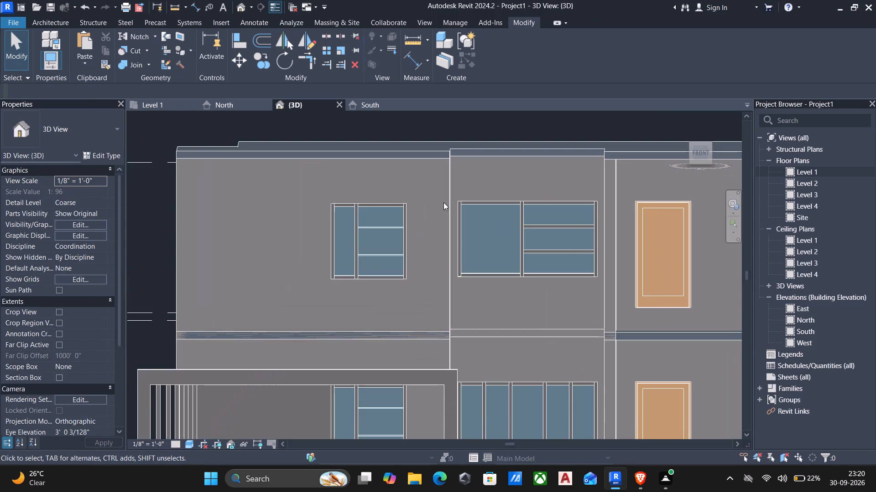
pyautogui.click(450, 198)
pyautogui.scroll(-4, 450, 198)
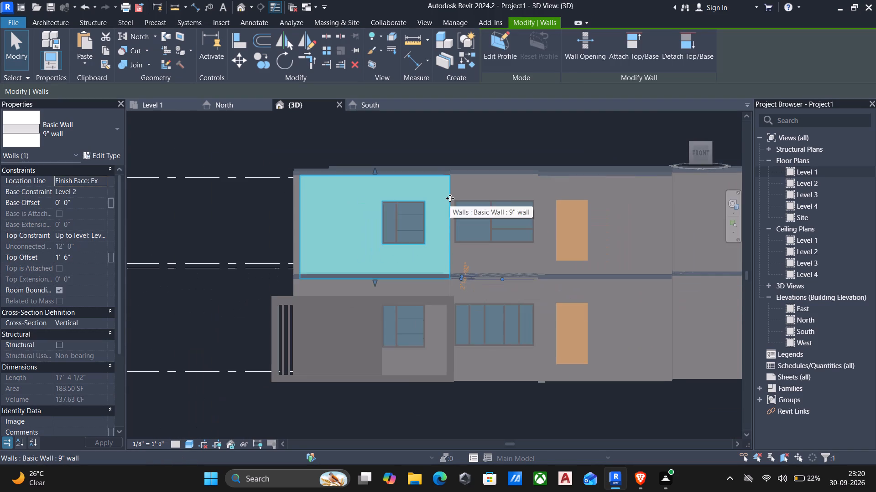
pyautogui.press('Escape')
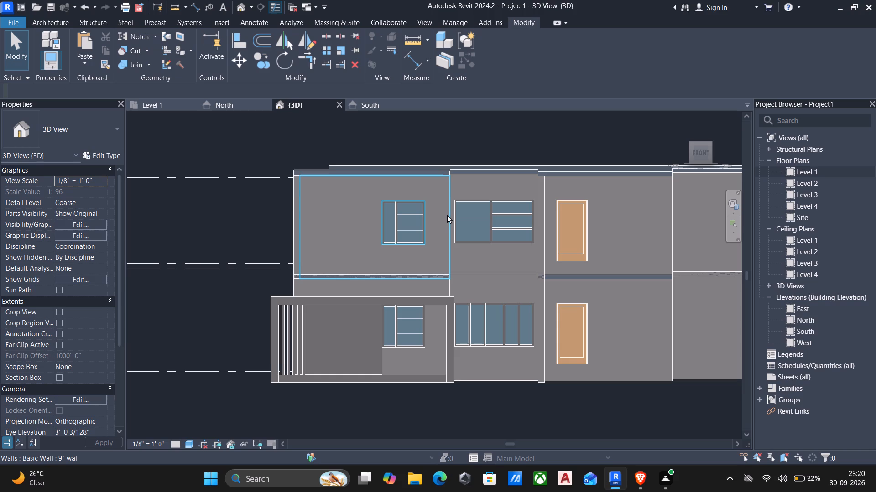
pyautogui.scroll(-3, 435, 221)
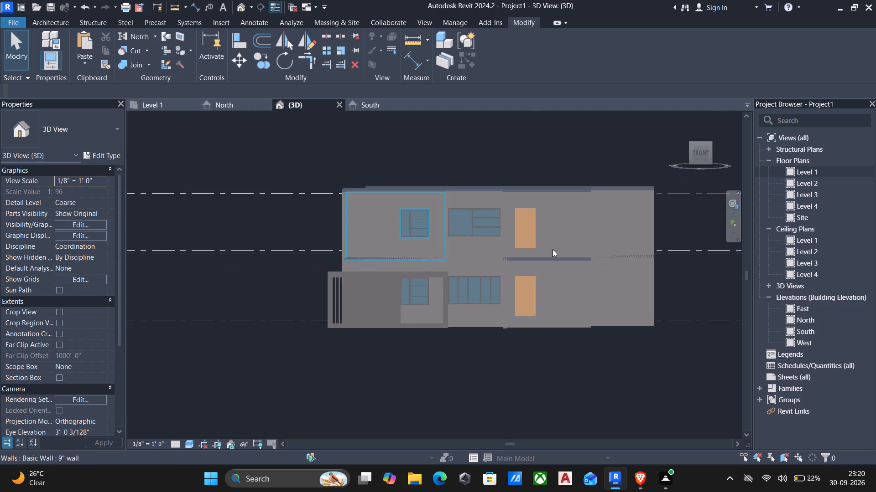
pyautogui.keyDown('shift'); pyautogui.moveTo(594, 225); pyautogui.dragTo(526, 296, button='middle'); pyautogui.keyUp('shift')
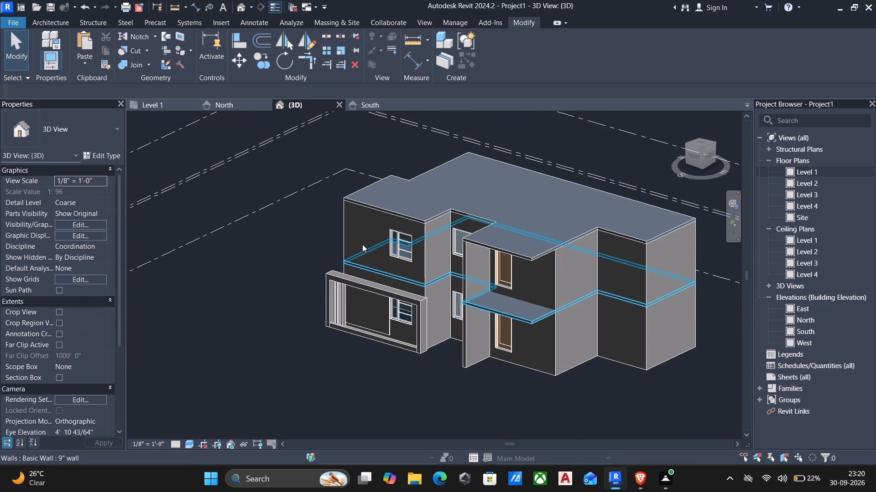
pyautogui.keyDown('shift'); pyautogui.moveTo(368, 242); pyautogui.dragTo(423, 234, button='middle'); pyautogui.keyUp('shift')
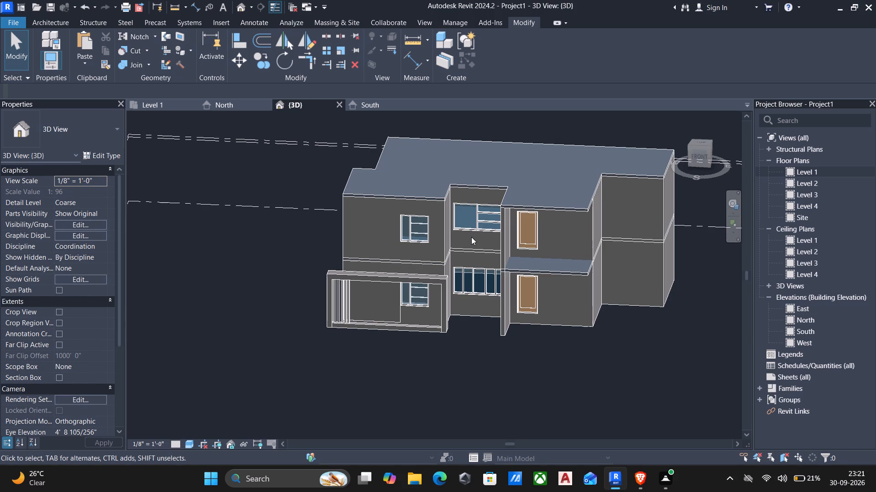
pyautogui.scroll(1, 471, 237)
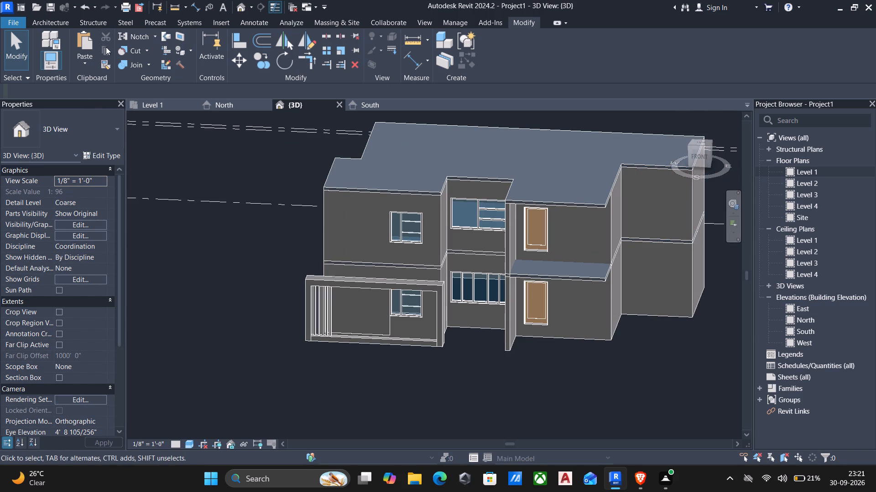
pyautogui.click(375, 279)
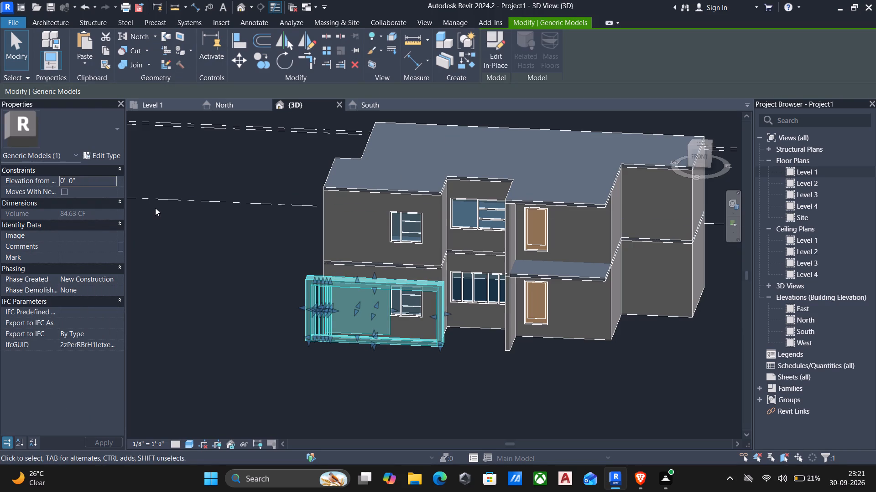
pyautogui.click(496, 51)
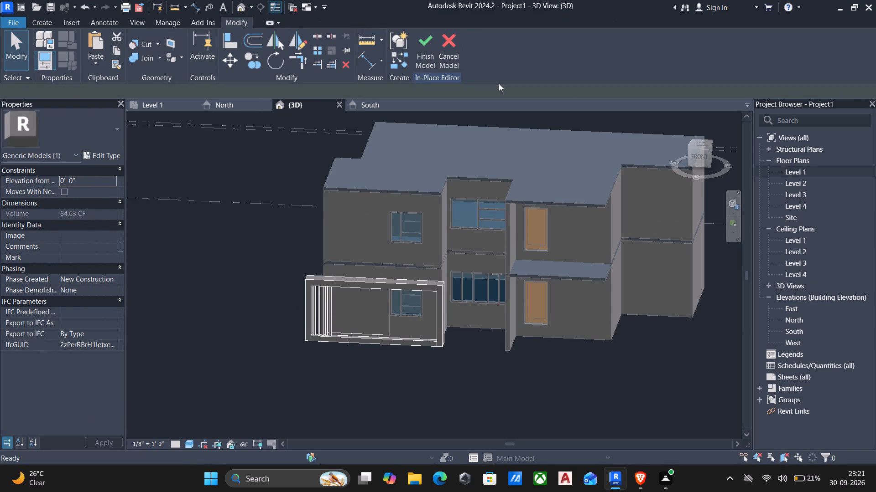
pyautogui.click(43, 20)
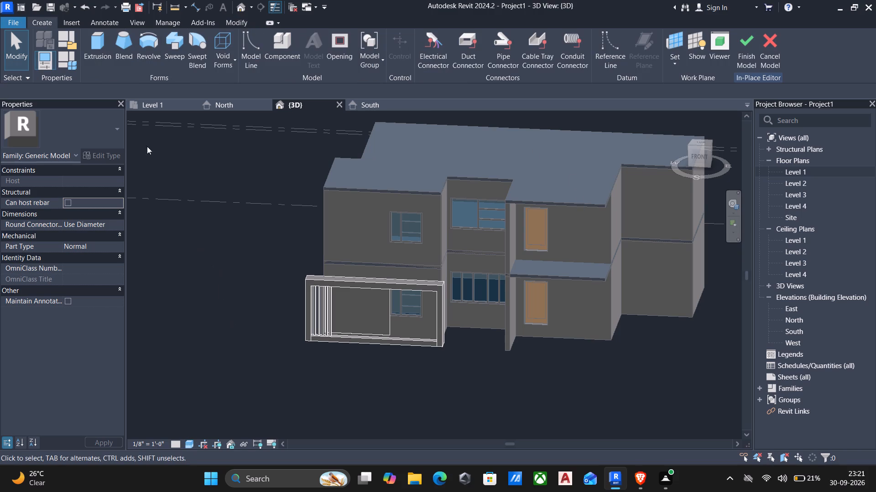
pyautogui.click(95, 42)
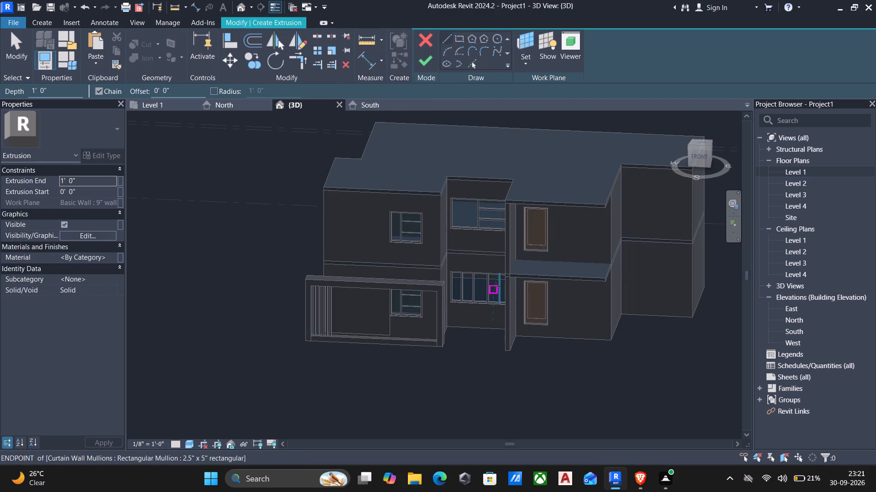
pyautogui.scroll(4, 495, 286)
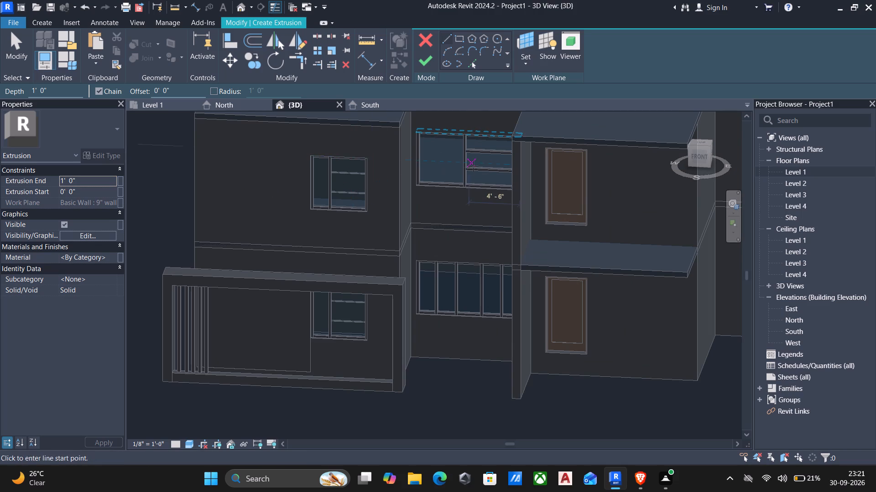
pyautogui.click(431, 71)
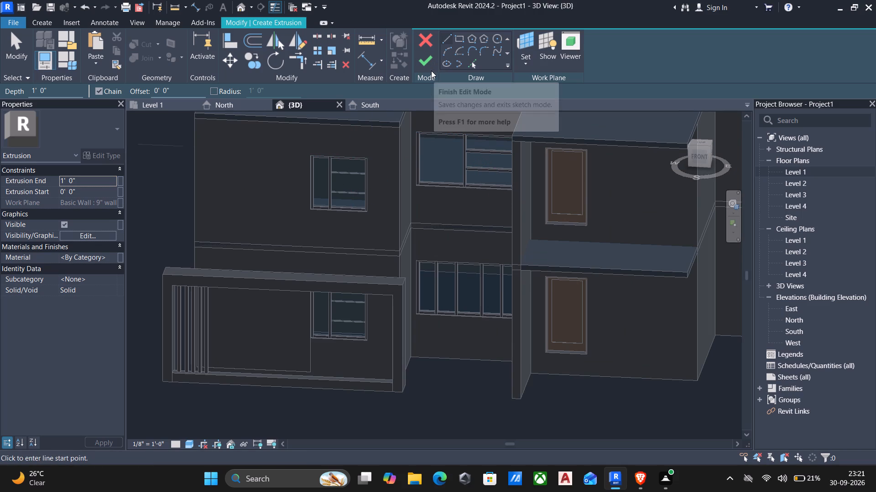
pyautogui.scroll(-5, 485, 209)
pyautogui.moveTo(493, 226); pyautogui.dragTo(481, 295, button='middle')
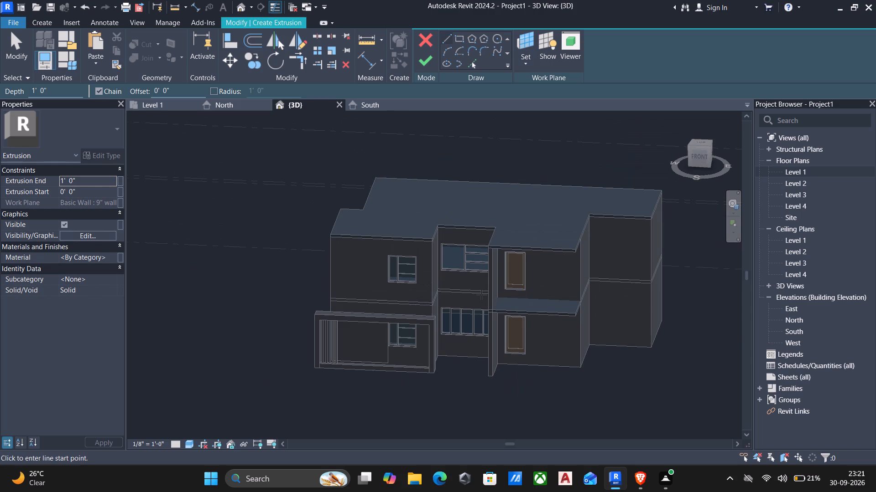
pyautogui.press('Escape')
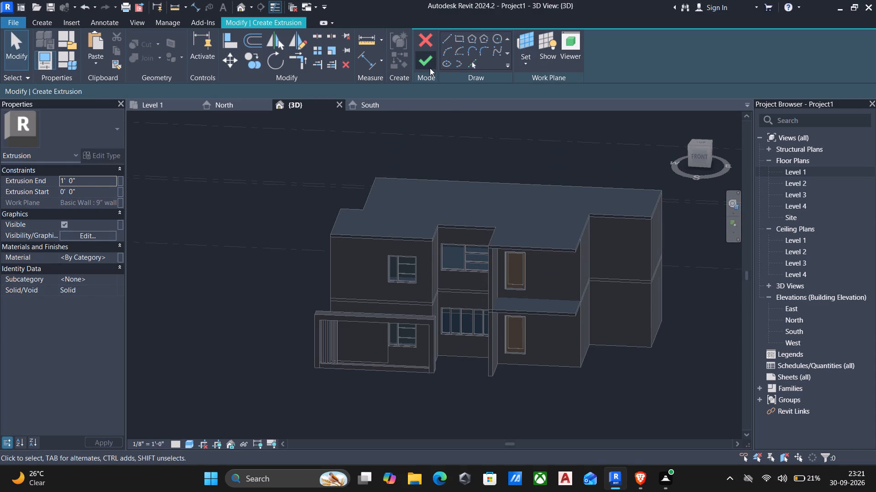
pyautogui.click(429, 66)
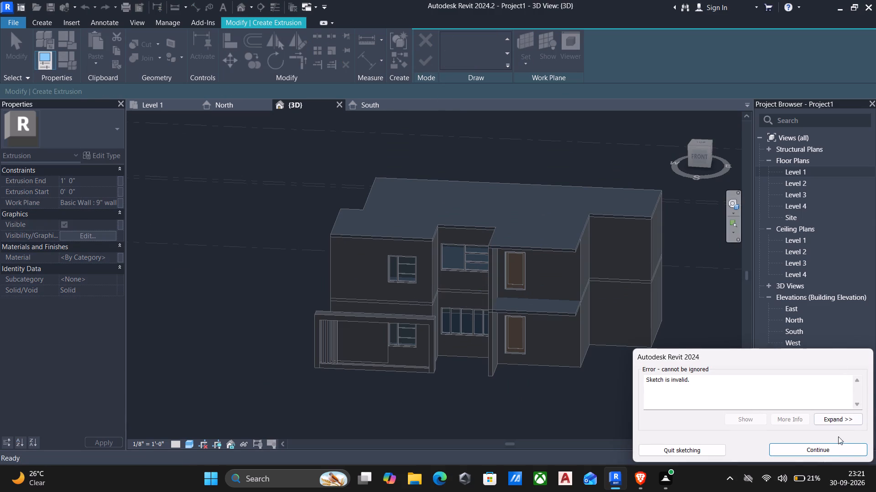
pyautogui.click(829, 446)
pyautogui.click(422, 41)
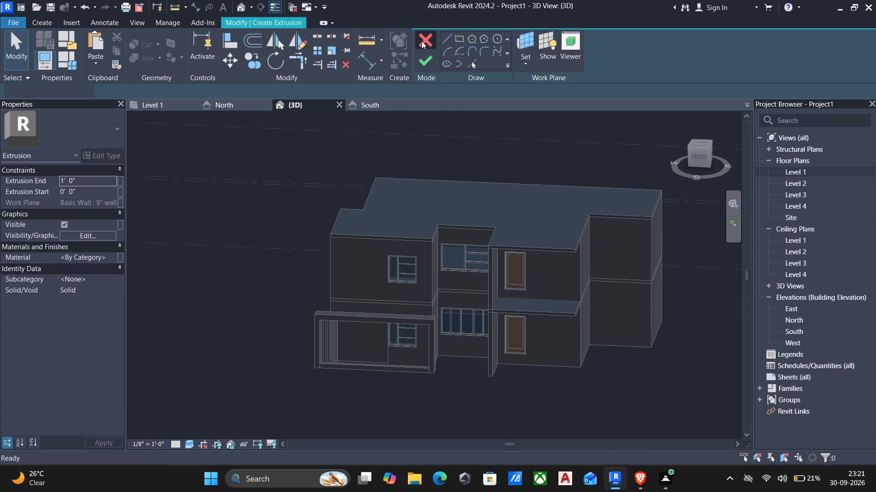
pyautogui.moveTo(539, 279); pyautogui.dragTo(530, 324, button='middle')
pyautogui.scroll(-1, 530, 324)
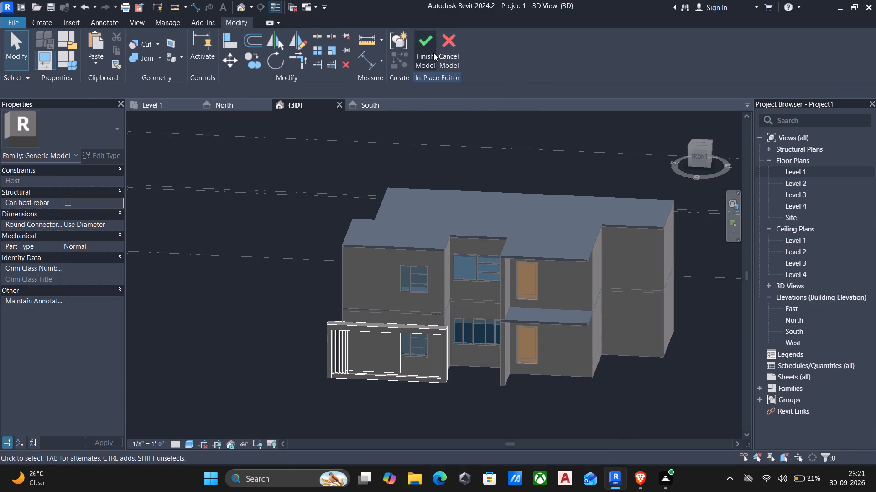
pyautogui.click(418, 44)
# Print the visible portion of the current 3D window, showing the whole house, with Microsoft Print to PDF.
pyautogui.moveTo(508, 260); pyautogui.dragTo(507, 261, button='middle')
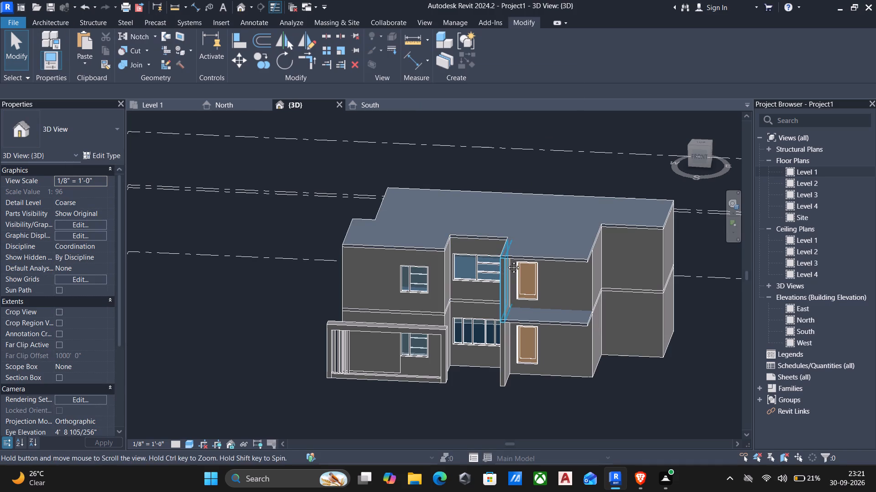
pyautogui.moveTo(507, 261); pyautogui.dragTo(498, 265, button='middle')
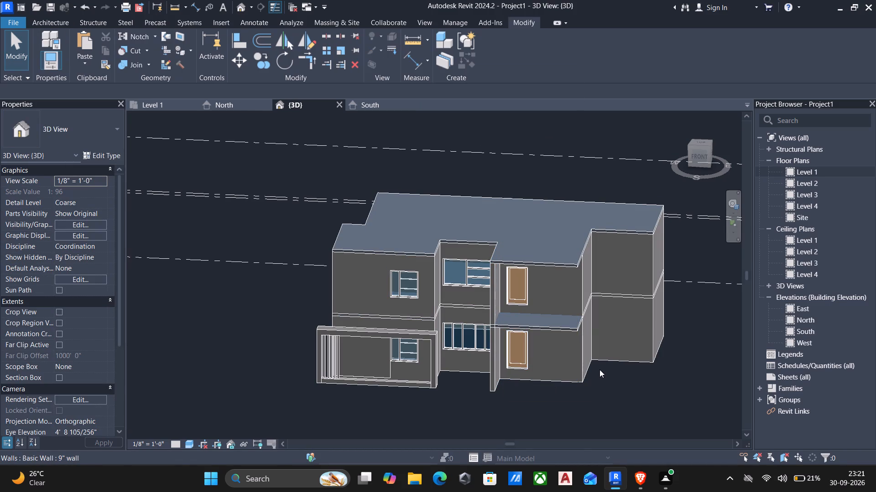
pyautogui.moveTo(600, 369); pyautogui.dragTo(521, 376, button='middle')
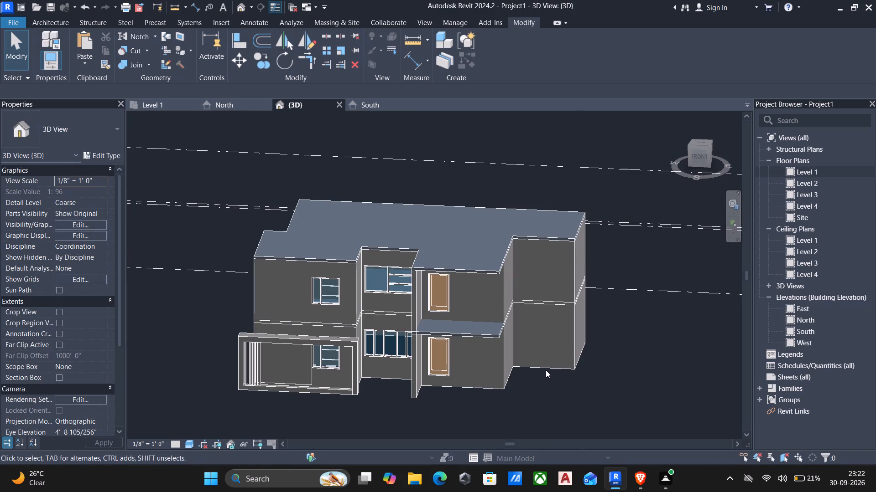
pyautogui.scroll(-2, 623, 384)
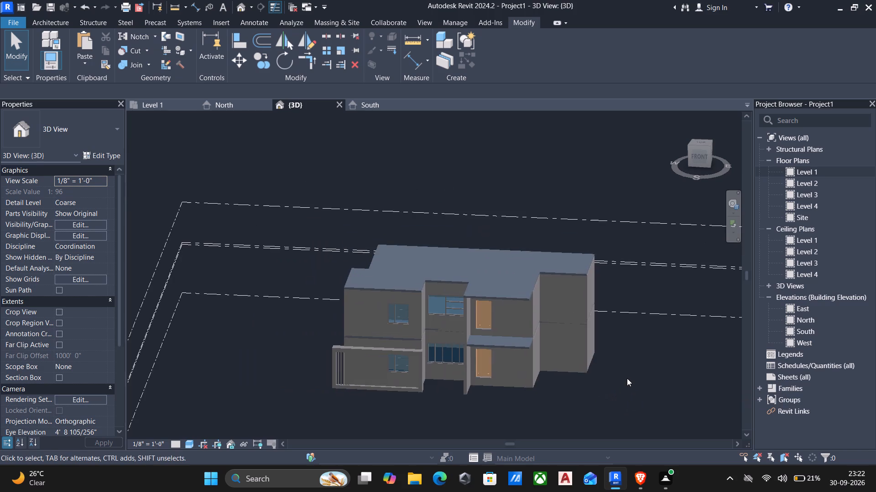
pyautogui.moveTo(627, 378); pyautogui.dragTo(511, 320, button='middle')
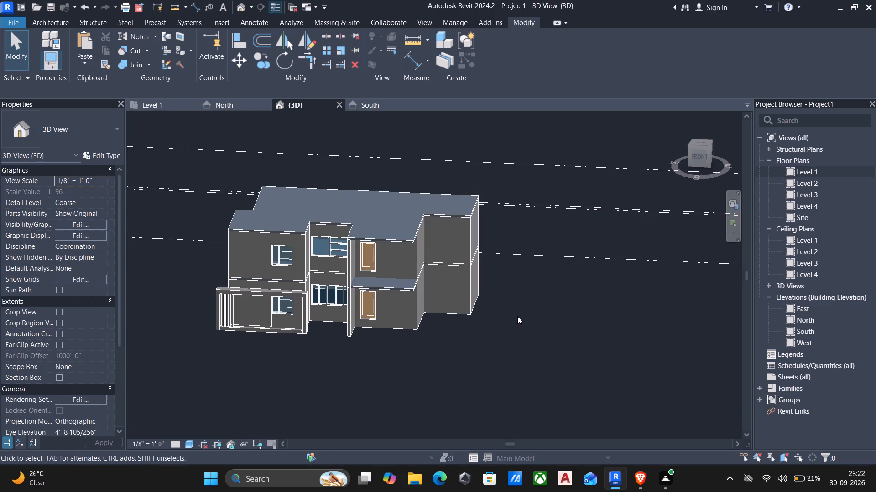
pyautogui.hotkey('ctrl', 'p')
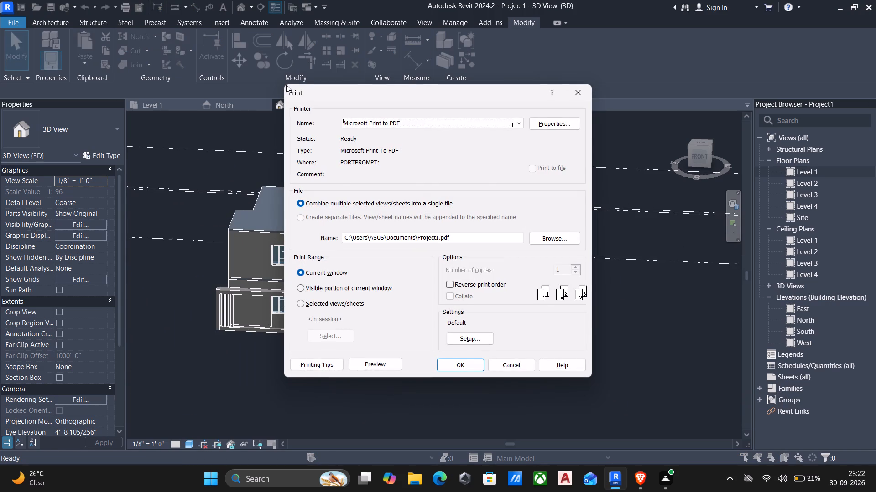
pyautogui.click(306, 292)
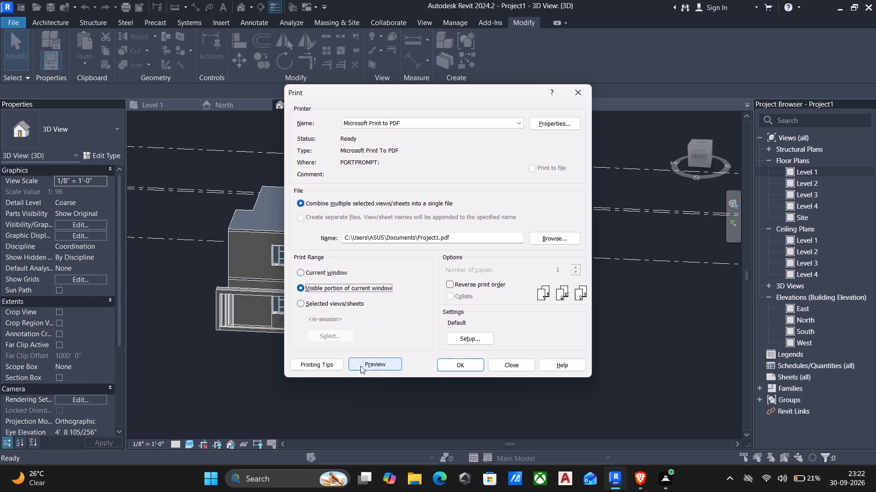
pyautogui.click(451, 364)
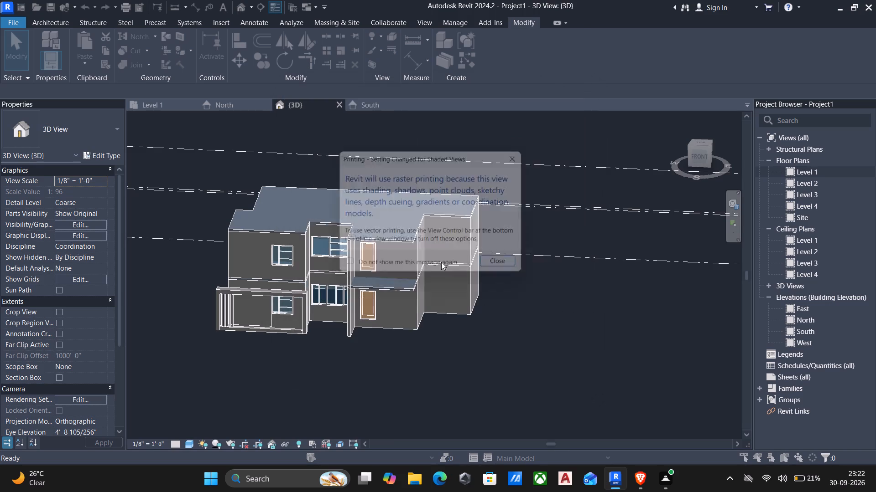
pyautogui.click(509, 268)
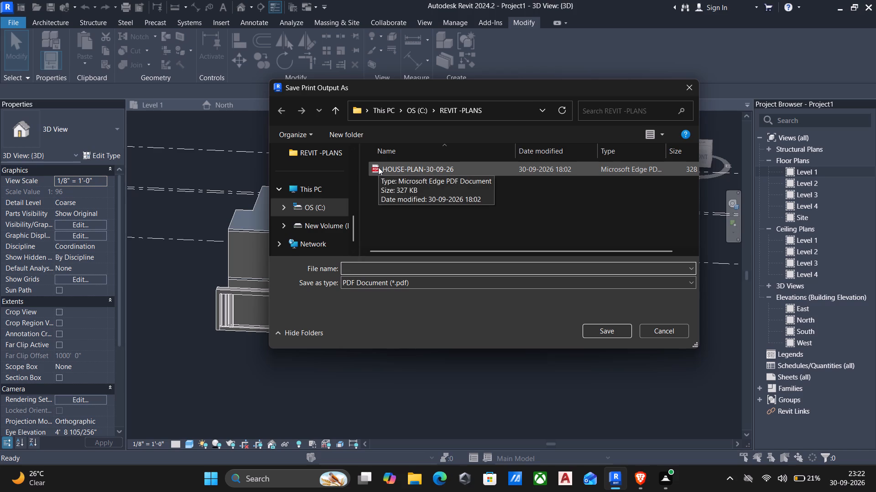
# Save the print output as a PDF named "villa-plan" in the REVIT -PLANS folder.
pyautogui.press('p')
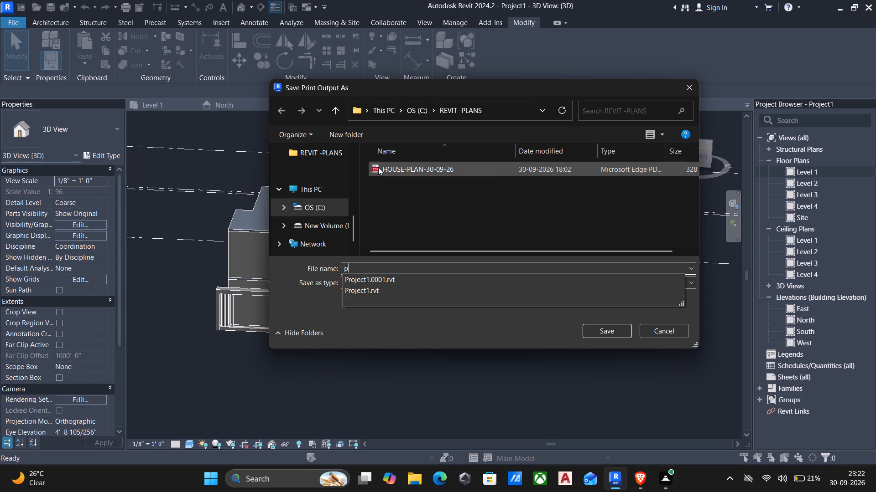
pyautogui.press('BackSpace')
pyautogui.press('BackSpace')
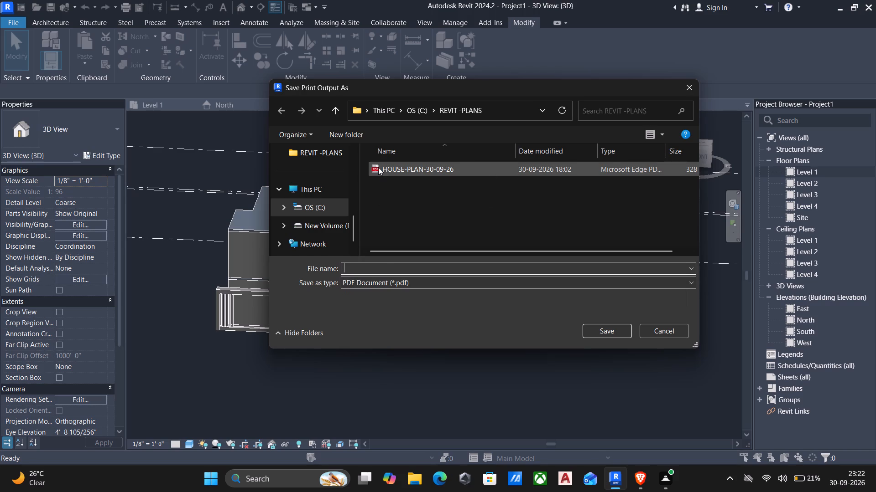
pyautogui.write('villa')
pyautogui.write('-plan')
pyautogui.press('BackSpace')
pyautogui.press('BackSpace')
pyautogui.press('BackSpace')
pyautogui.press('BackSpace')
pyautogui.press('BackSpace')
pyautogui.press('BackSpace')
pyautogui.press('BackSpace')
pyautogui.press('BackSpace')
pyautogui.press('BackSpace')
pyautogui.press('BackSpace')
pyautogui.press('BackSpace')
pyautogui.press('BackSpace')
pyautogui.press('BackSpace')
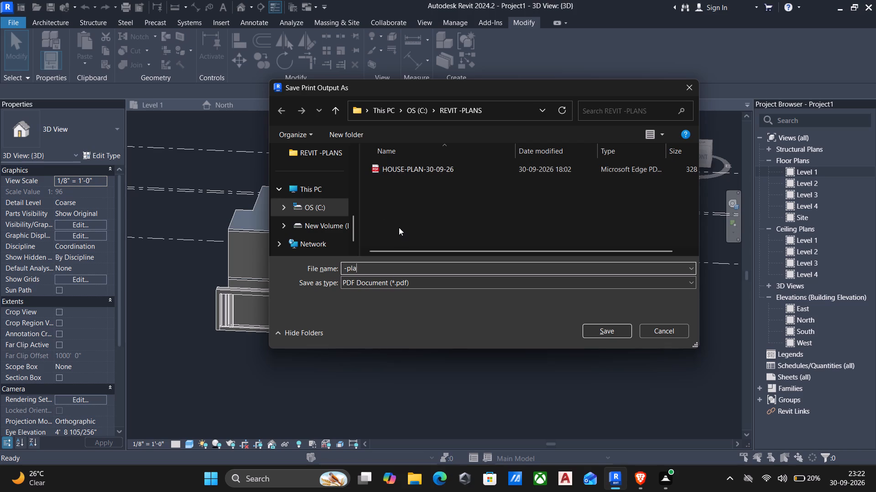
pyautogui.write('villa-plan')
pyautogui.click(590, 328)
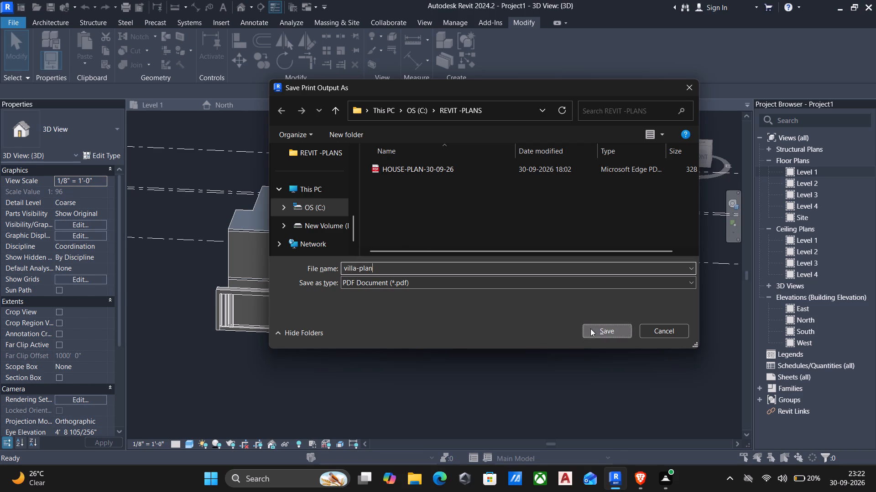
# Save the project in Documents as a Revit project file named "house plan elevation".
pyautogui.moveTo(354, 247); pyautogui.dragTo(433, 238, button='middle')
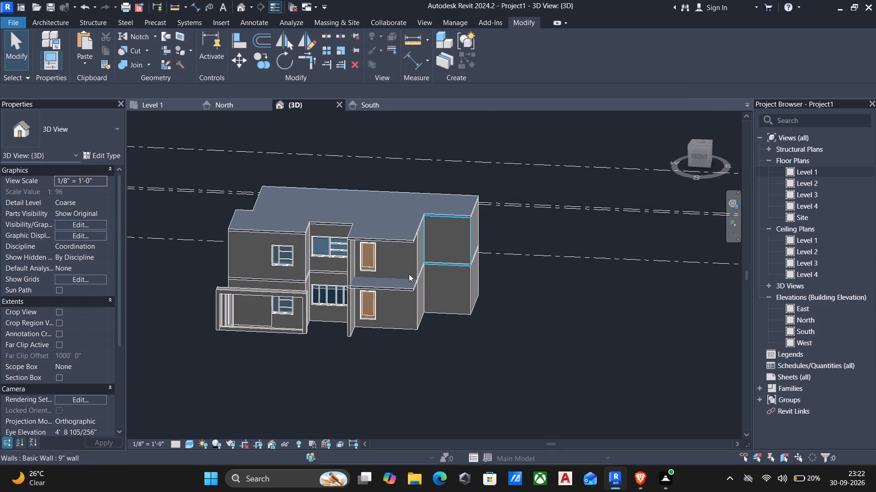
pyautogui.hotkey('ctrl', 's')
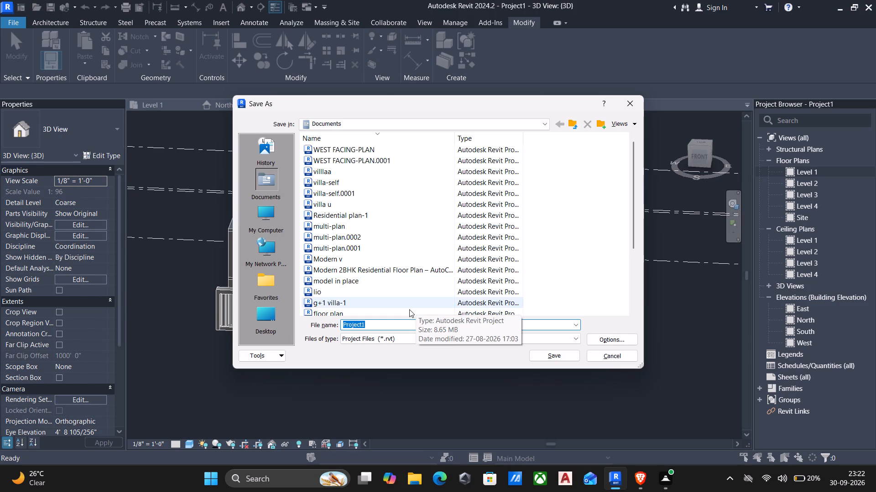
pyautogui.press('BackSpace')
pyautogui.press('h')
pyautogui.press('o')
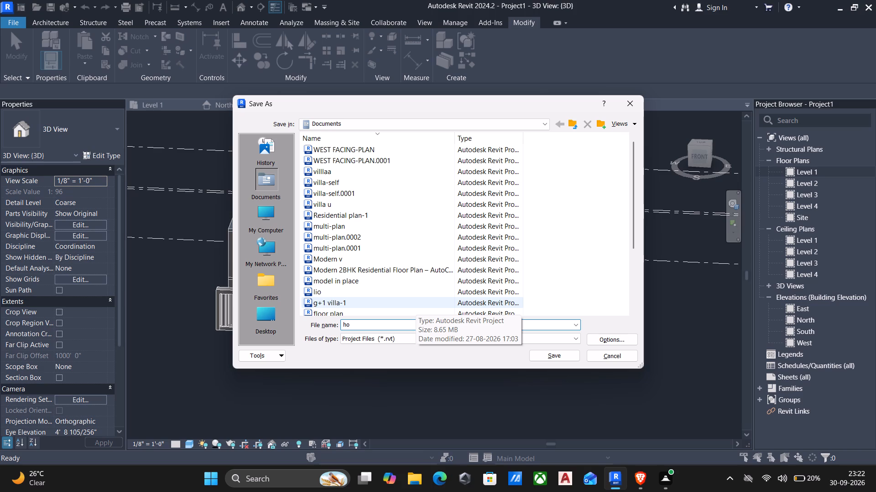
pyautogui.write('use')
pyautogui.press('space')
pyautogui.write('plan elevation')
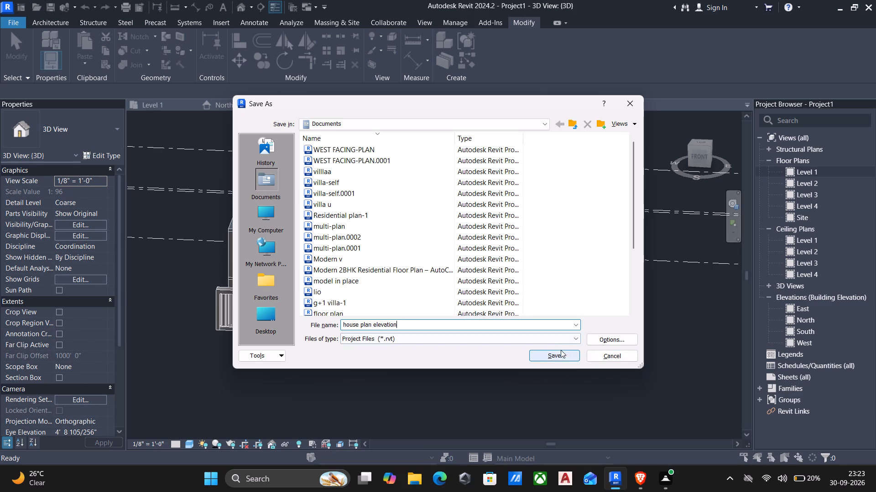
pyautogui.click(553, 355)
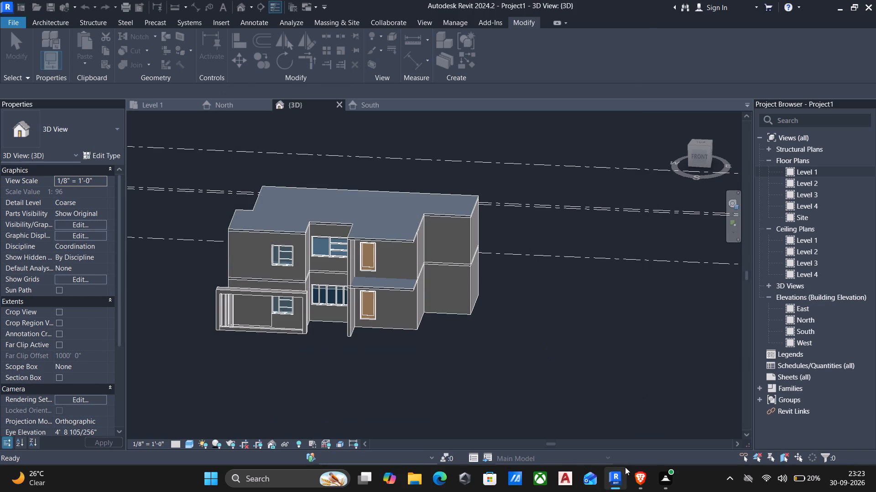